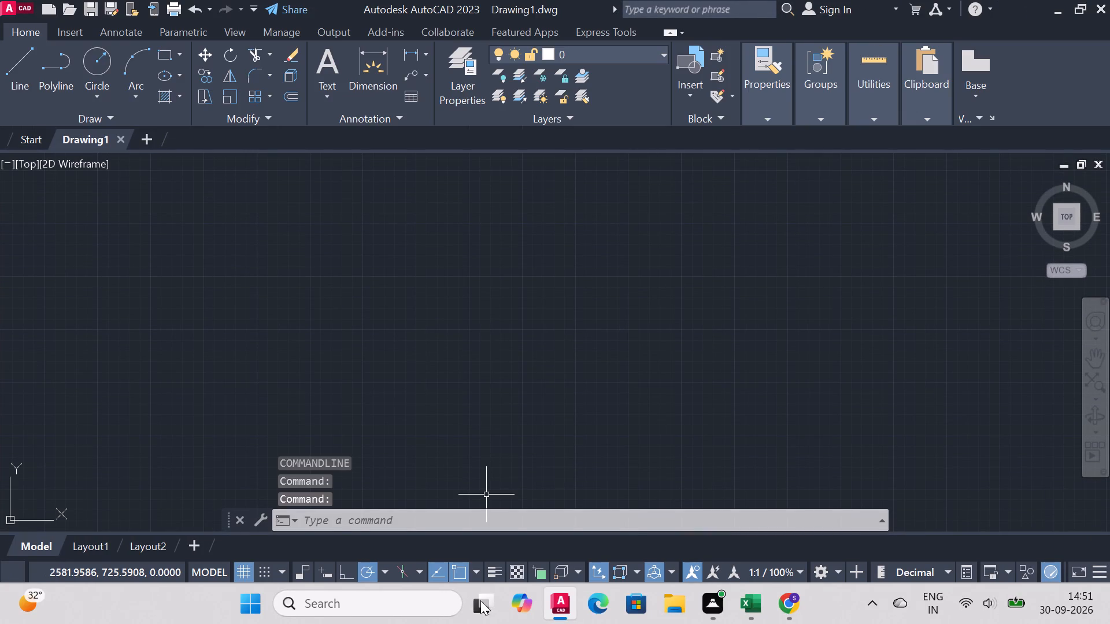
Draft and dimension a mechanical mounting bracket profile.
Turn on command log file recording with LOGFILEON.
click(416, 526)
text(logfi)
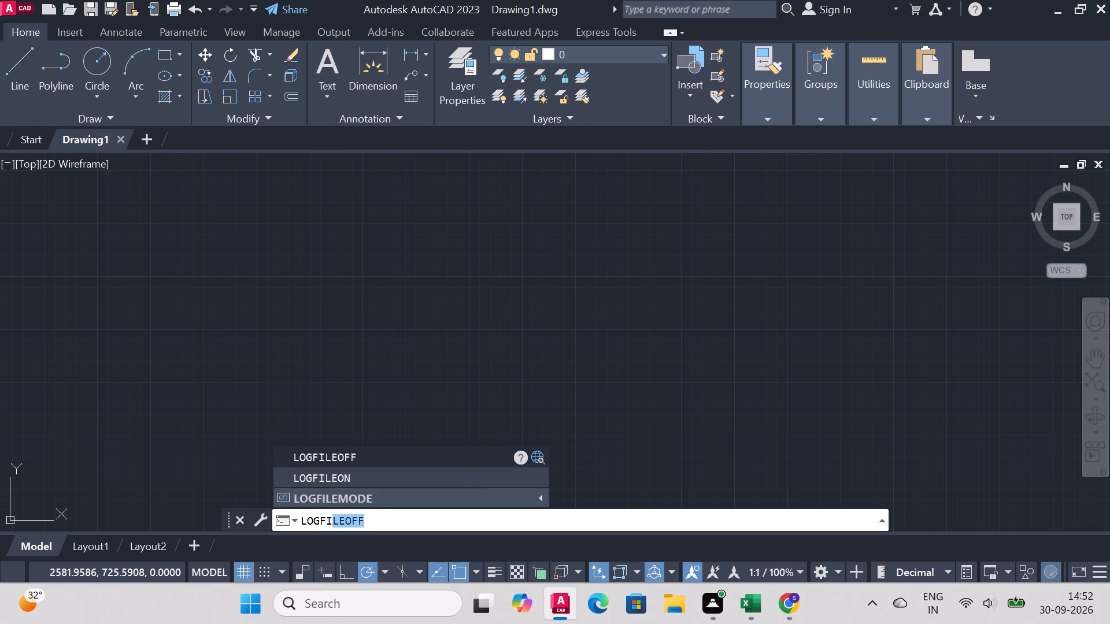
key(Down)
key(Return)
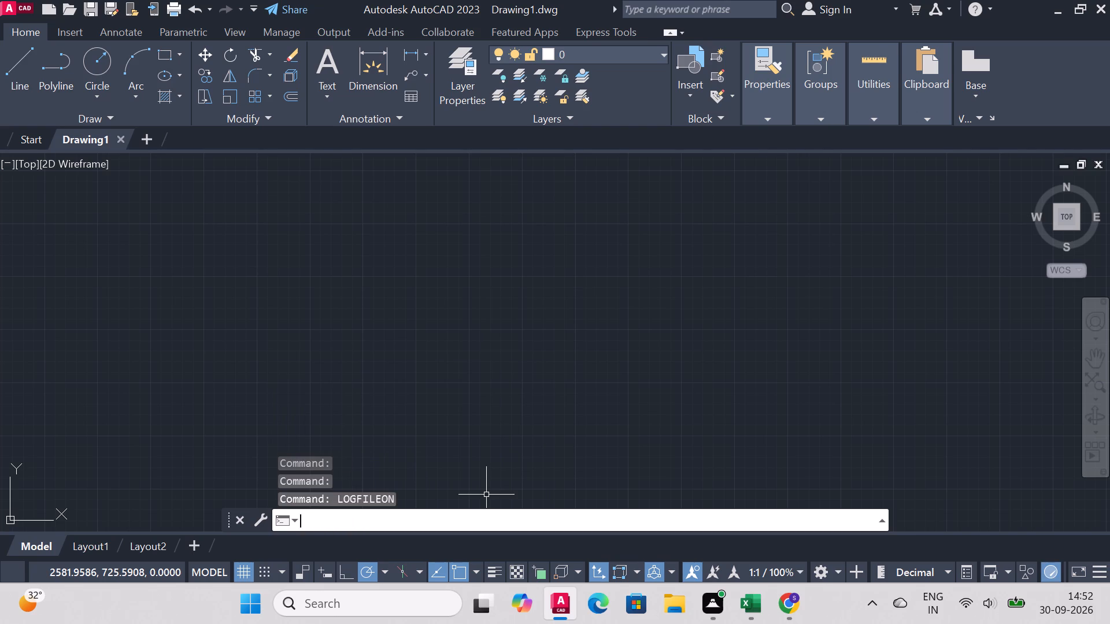
Set the drawing limits from lower-left corner 0,0 to upper-right corner 100,100.
text(limits)
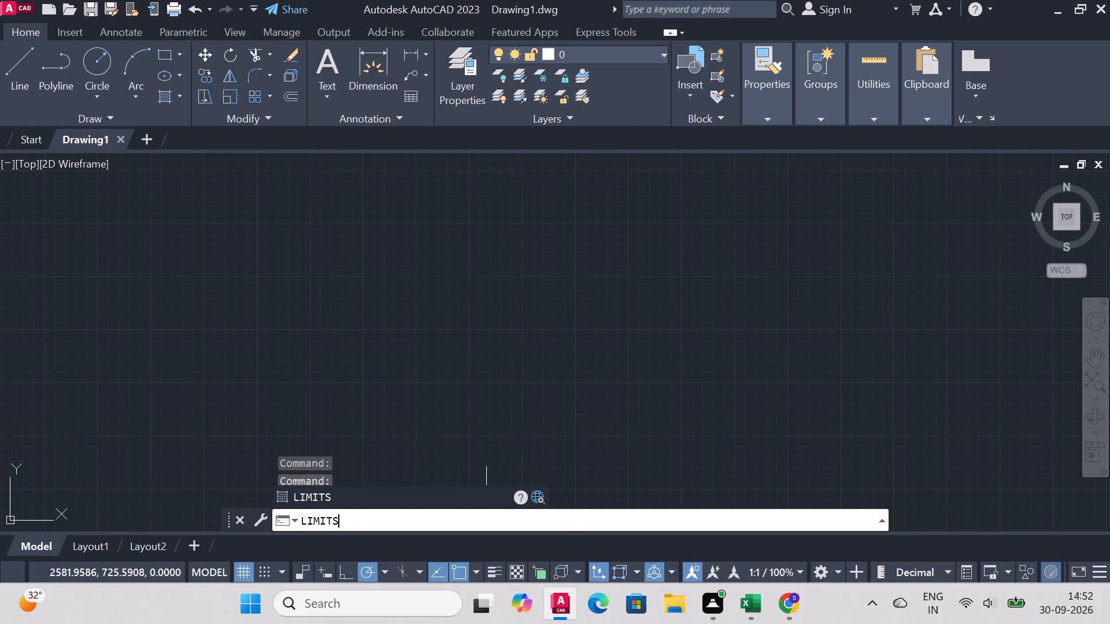
key(Return)
text(0,0)
key(Return)
text(100,100)
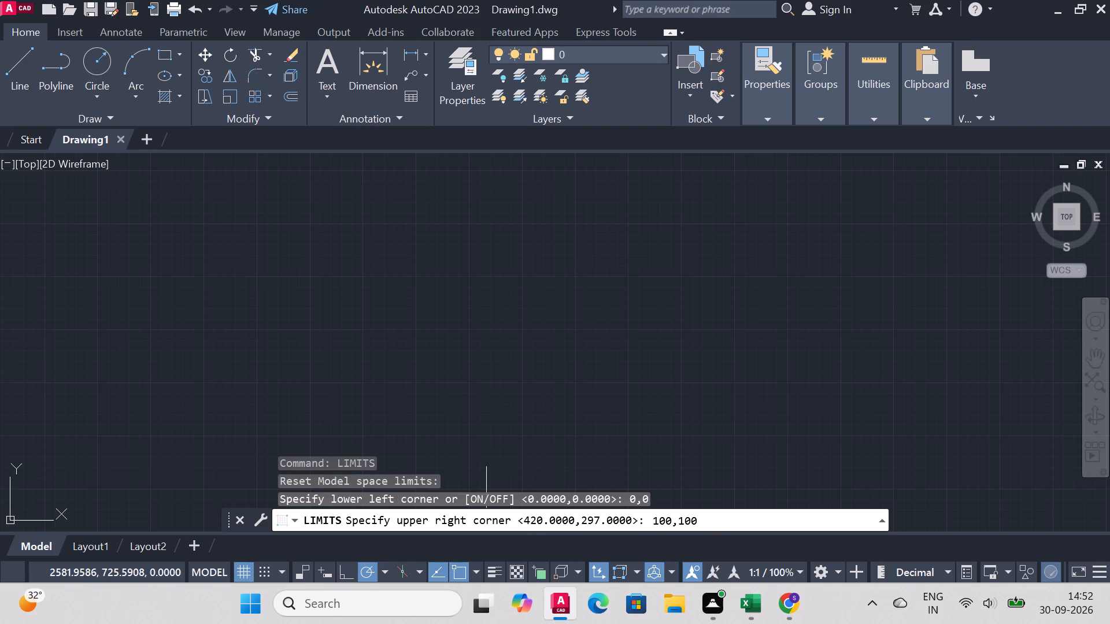
key(Return)
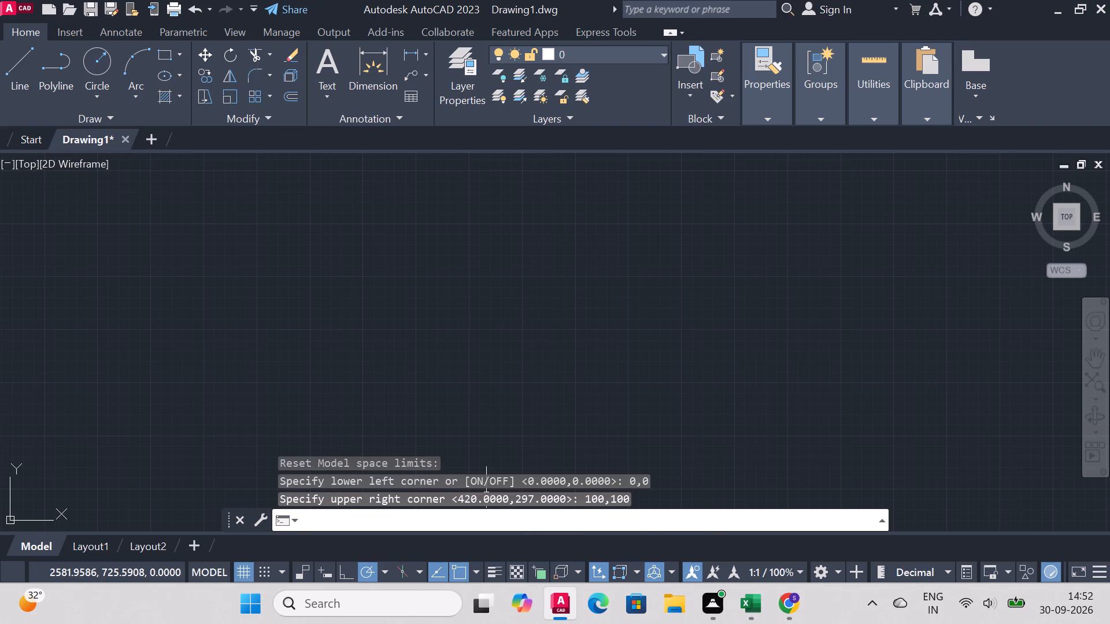
Modify the ISO-25 dimension style to arrow size 3 and text height 5, and make it the current style.
key(d)
key(Return)
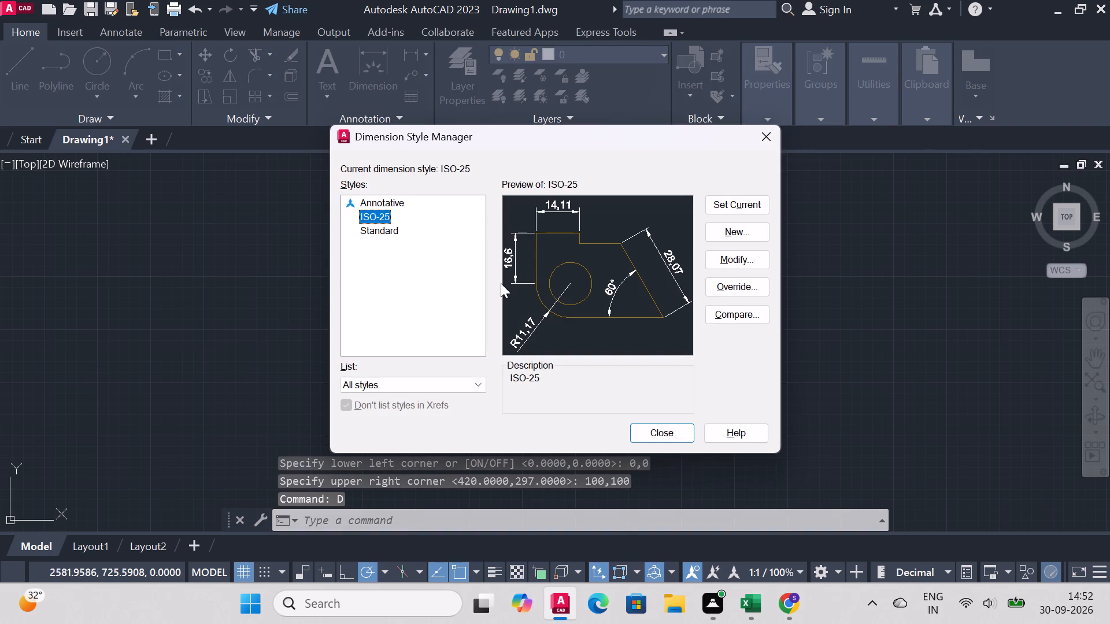
click(739, 255)
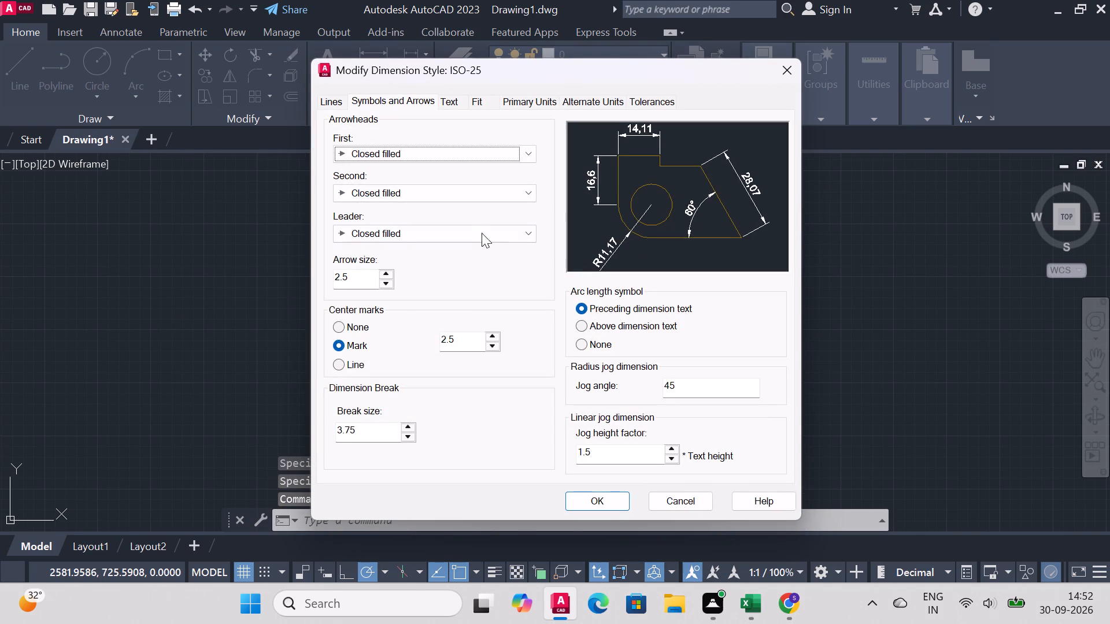
drag(358, 284, 283, 283)
key(3)
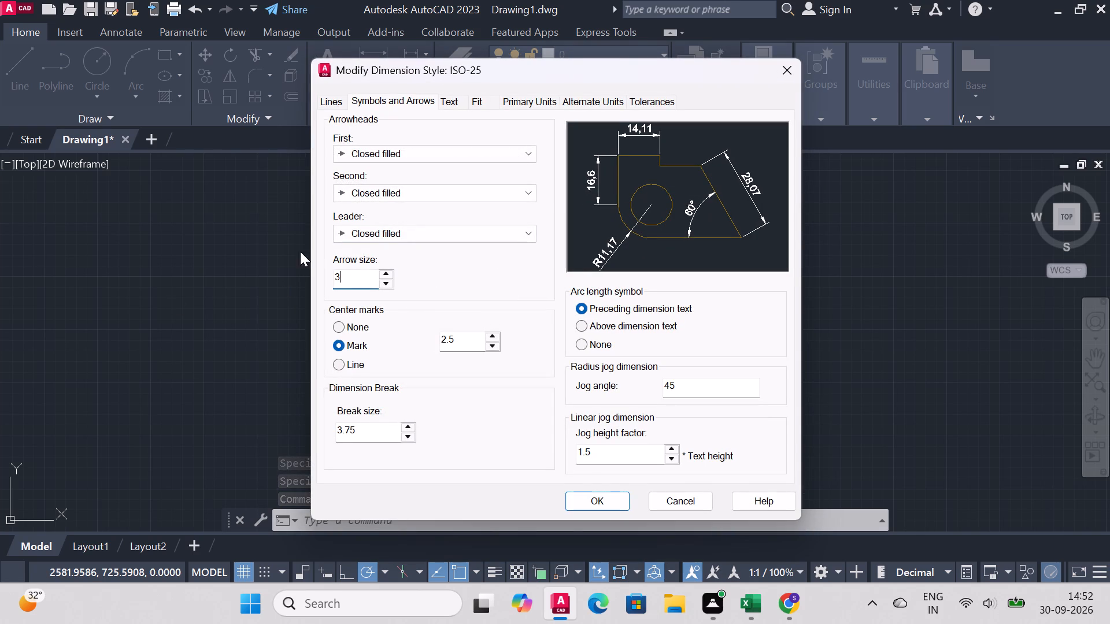
click(456, 96)
drag(521, 222, 441, 222)
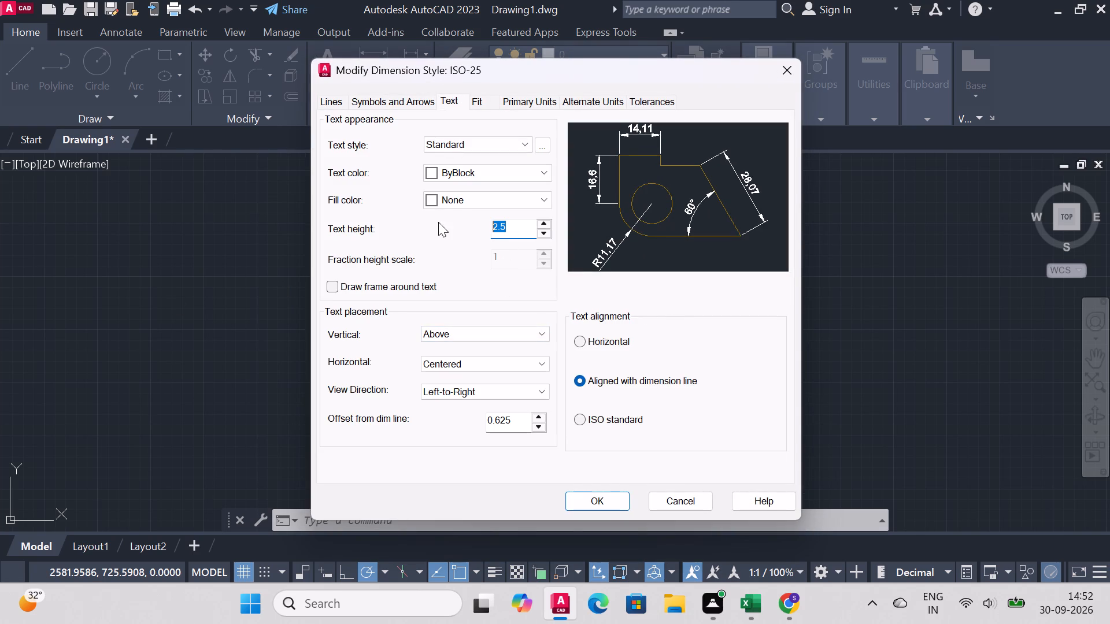
key(5)
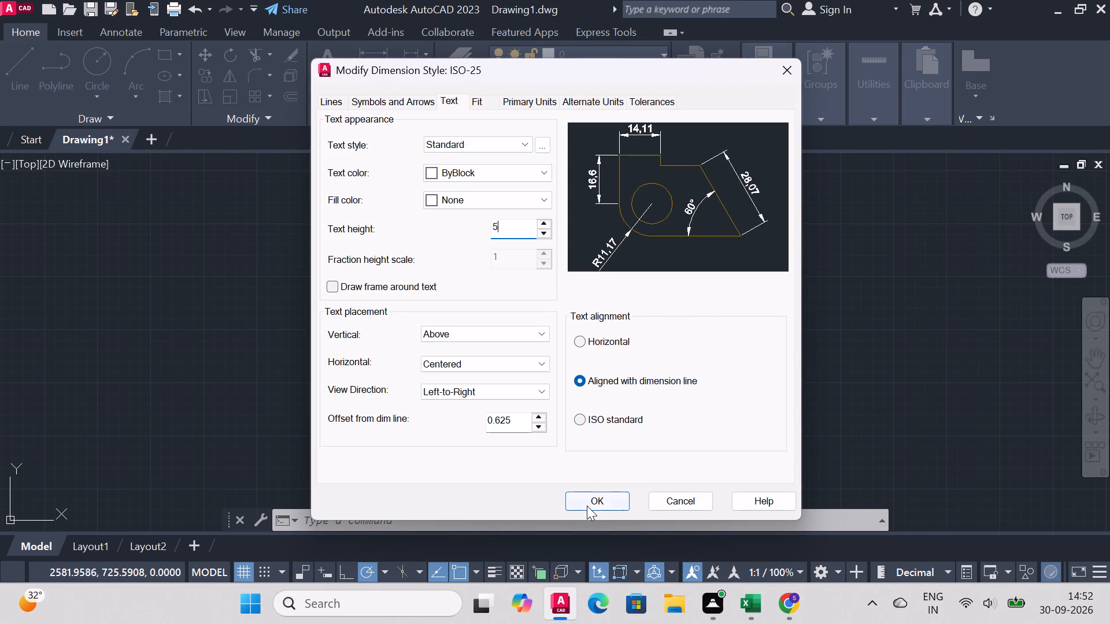
click(587, 506)
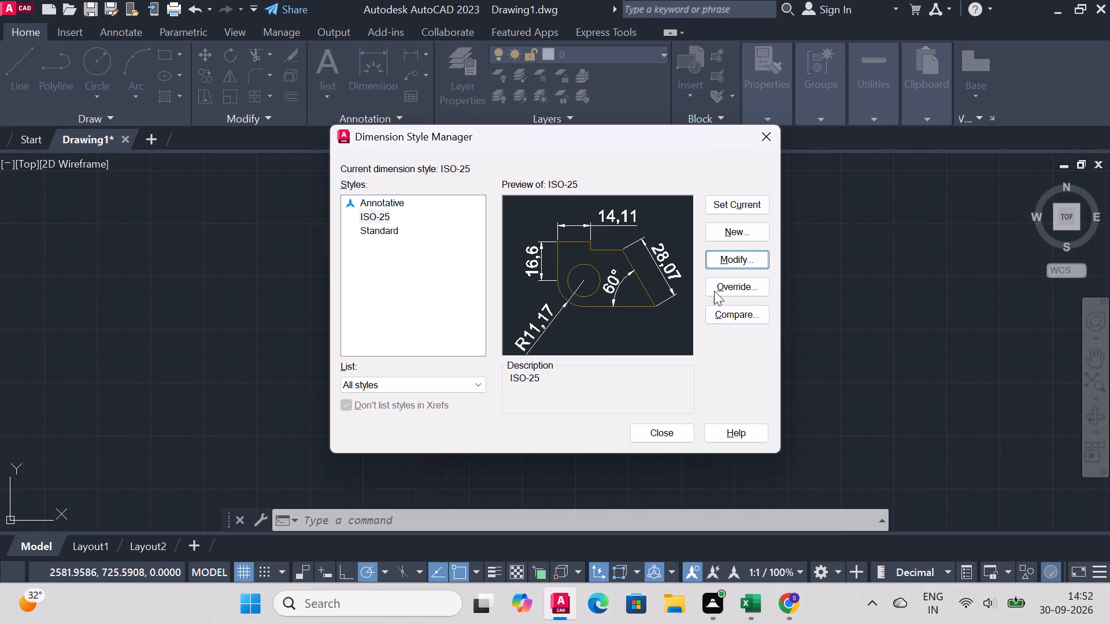
click(743, 210)
click(661, 429)
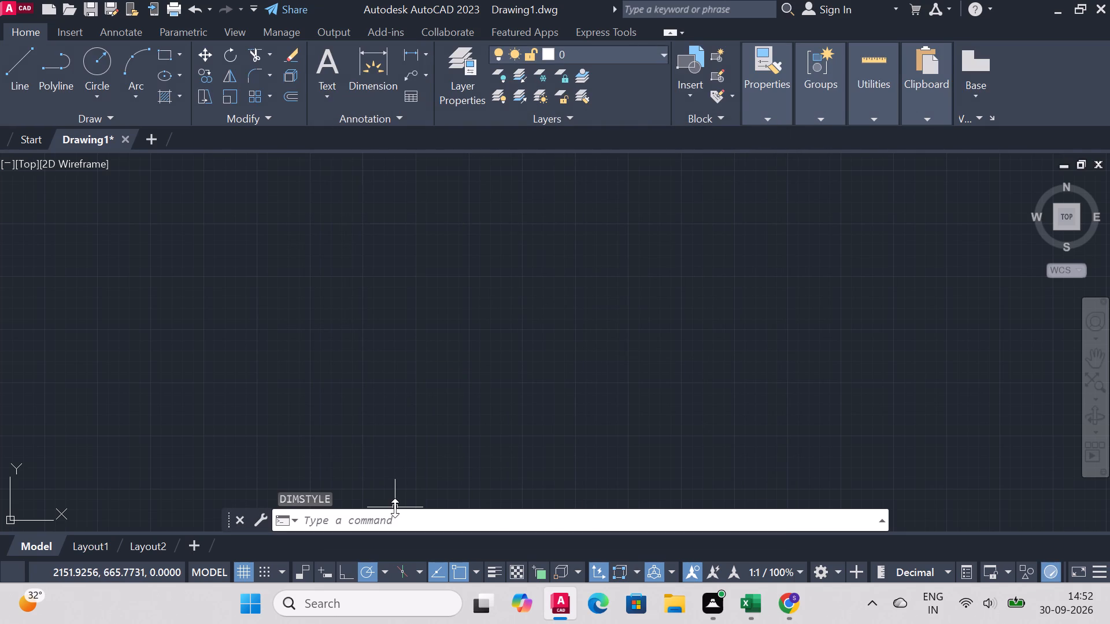
Draw a horizontal line 56 units long to the right from a point in the empty drawing area.
key(z)
key(Return)
key(a)
key(Return)
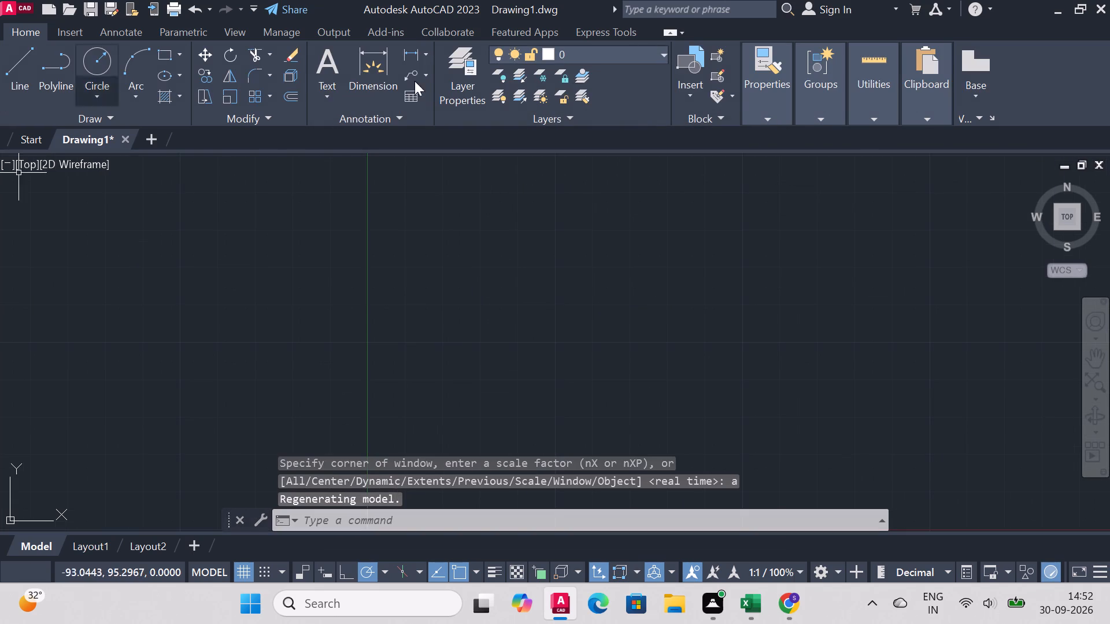
scroll(657, 326, up, 2)
scroll(661, 324, down, 1)
scroll(661, 324, up, 2)
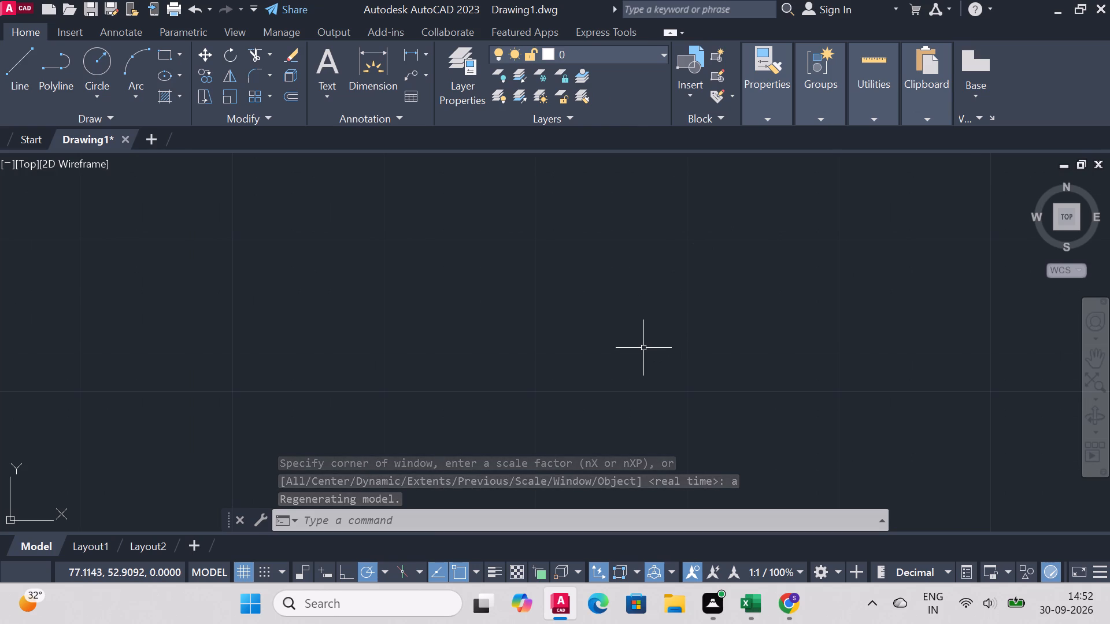
click(13, 55)
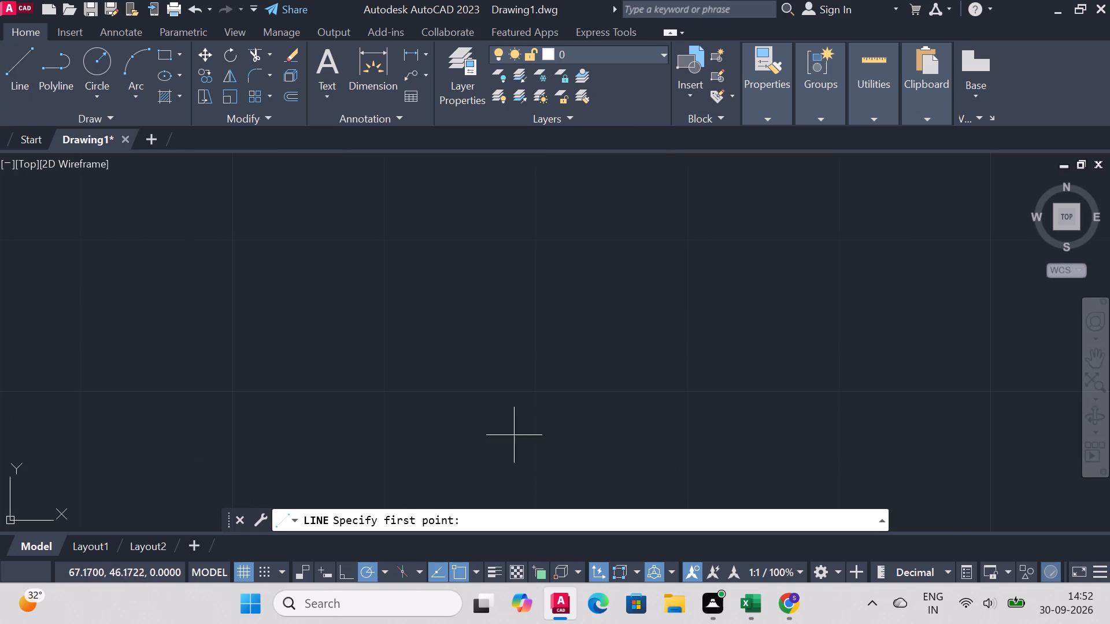
click(531, 391)
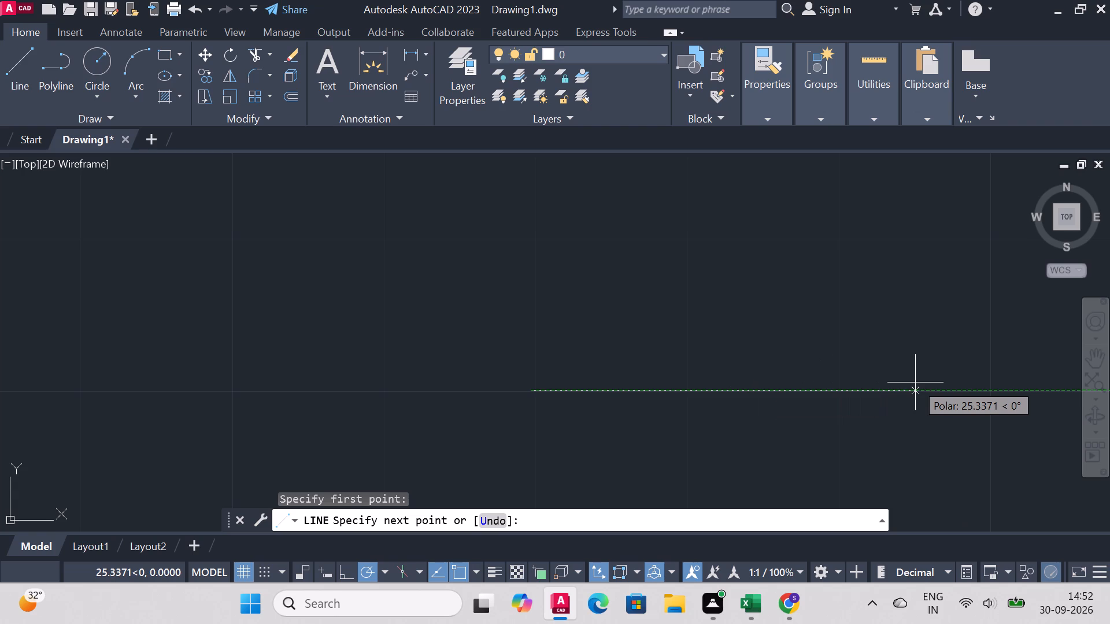
key(5)
key(6)
key(Return)
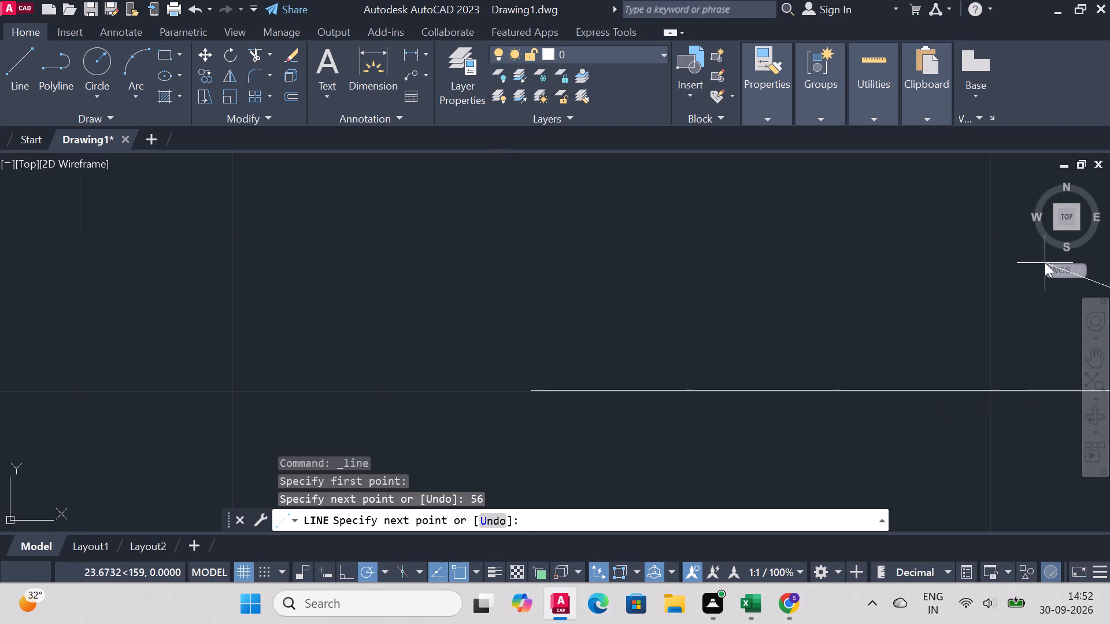
Continue the line 28 units vertically upward from the right end of the 56-unit base, and end the line.
scroll(1028, 340, down, 3)
scroll(1028, 347, up, 6)
scroll(978, 391, down, 10)
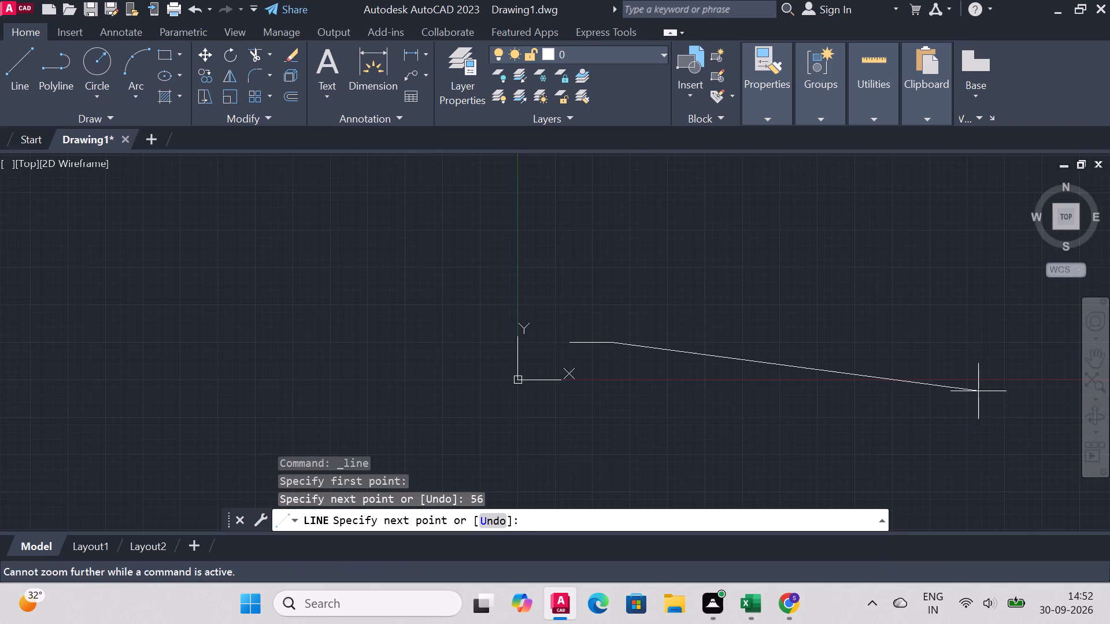
scroll(585, 318, up, 3)
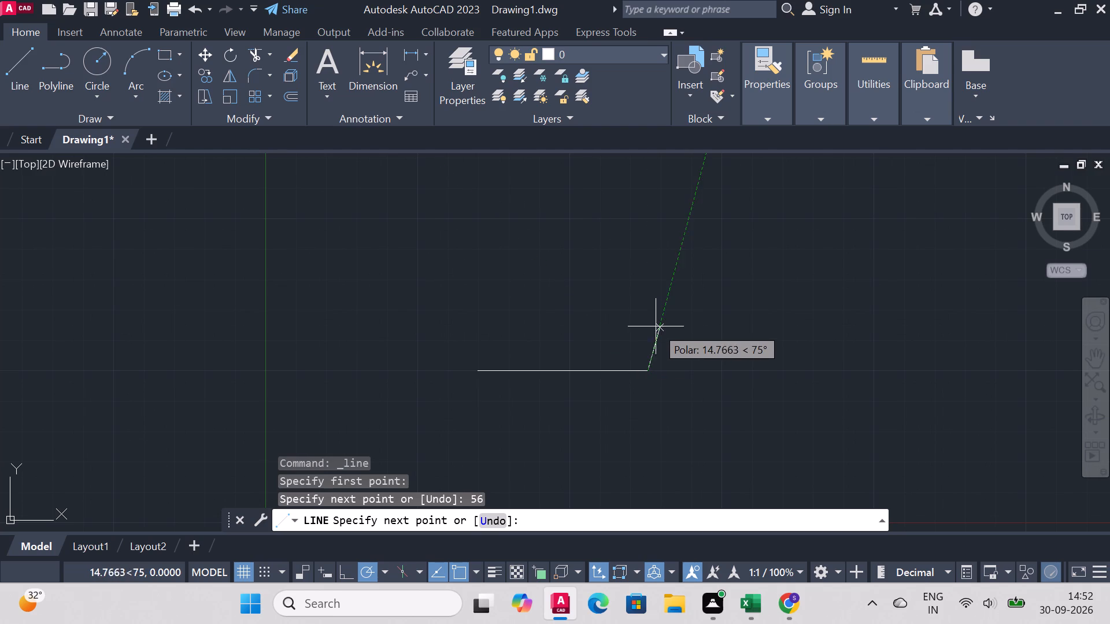
text(28)
key(Return)
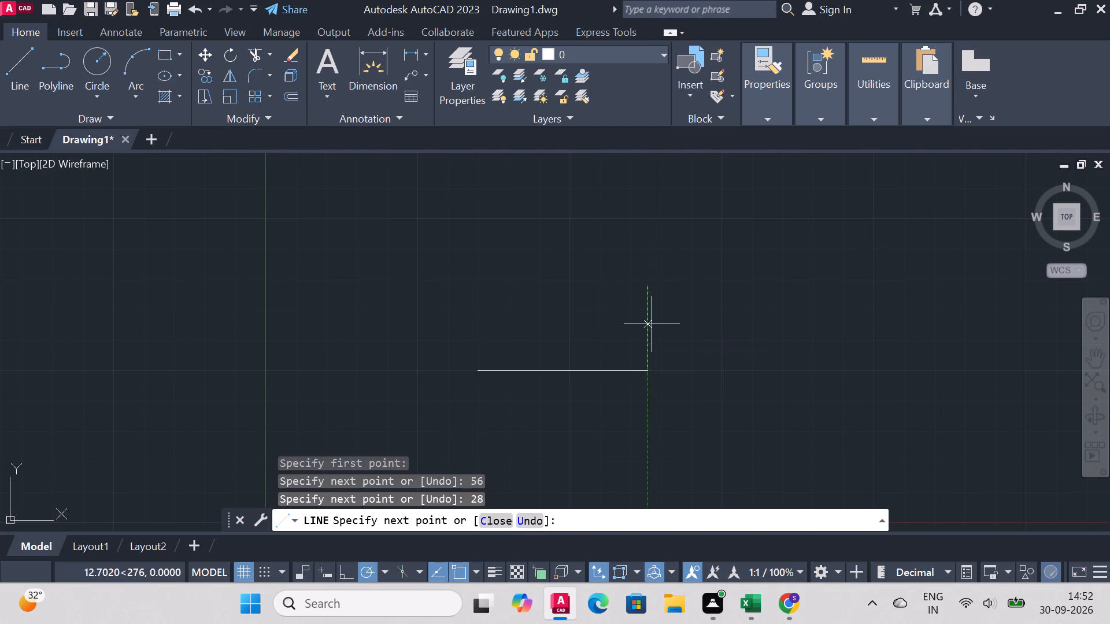
right_click(652, 324)
click(693, 329)
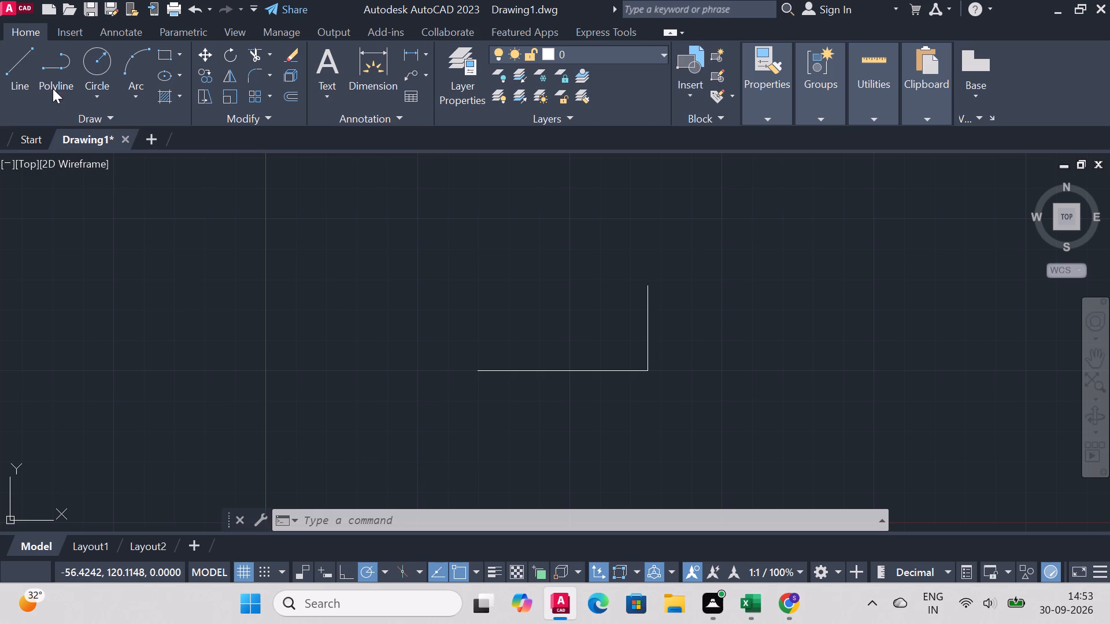
Draw a vertical line 86 units upward from the left end of the base line.
click(17, 66)
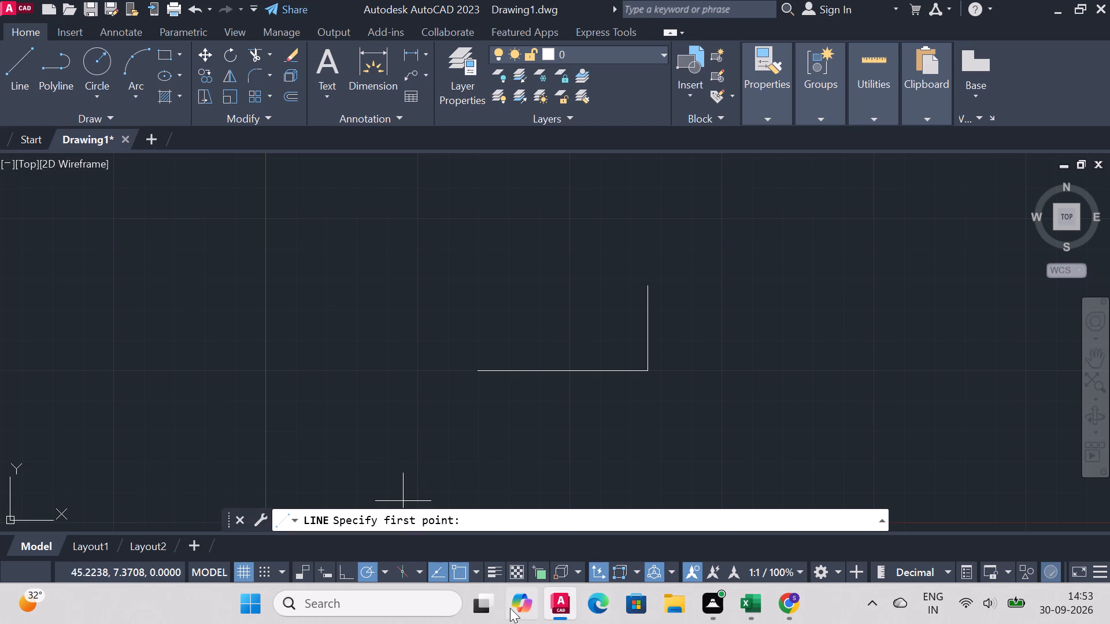
click(475, 371)
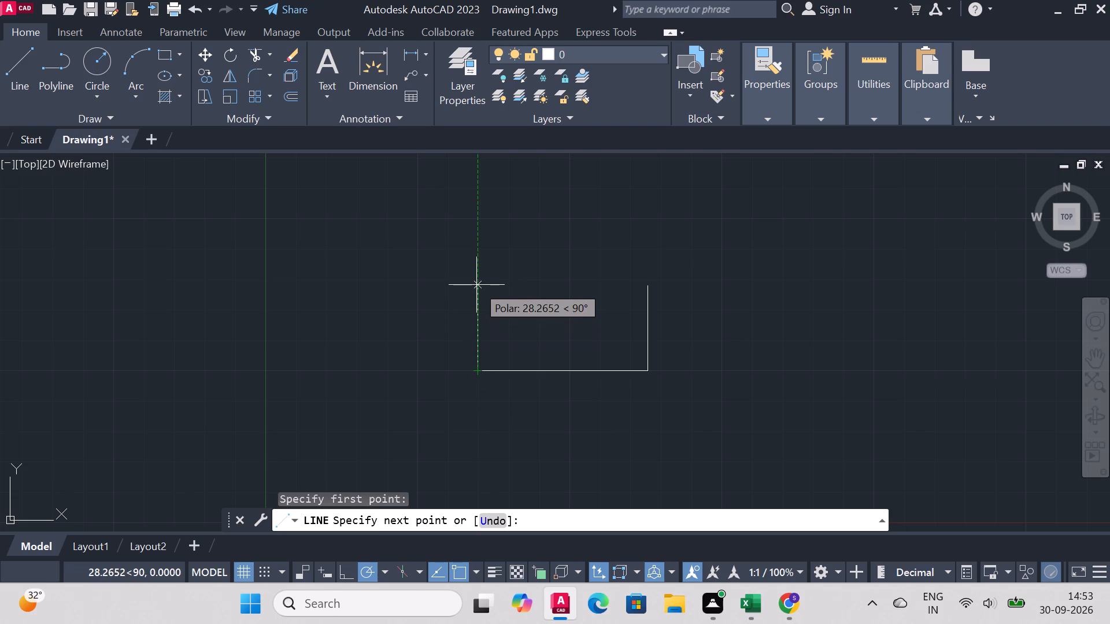
text(86)
key(Return)
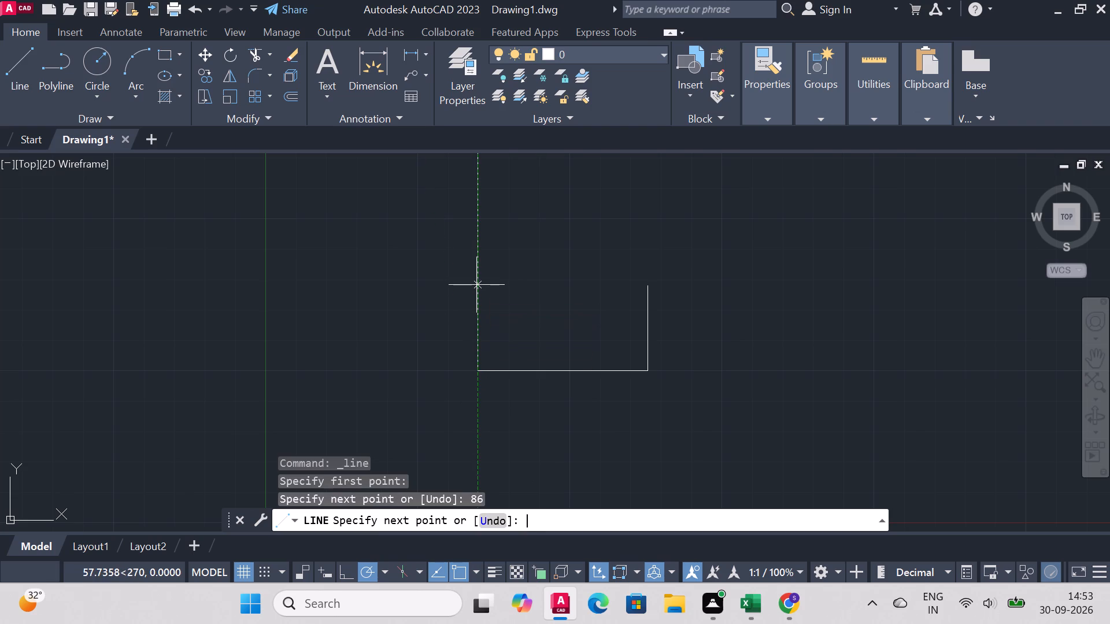
scroll(658, 288, down, 3)
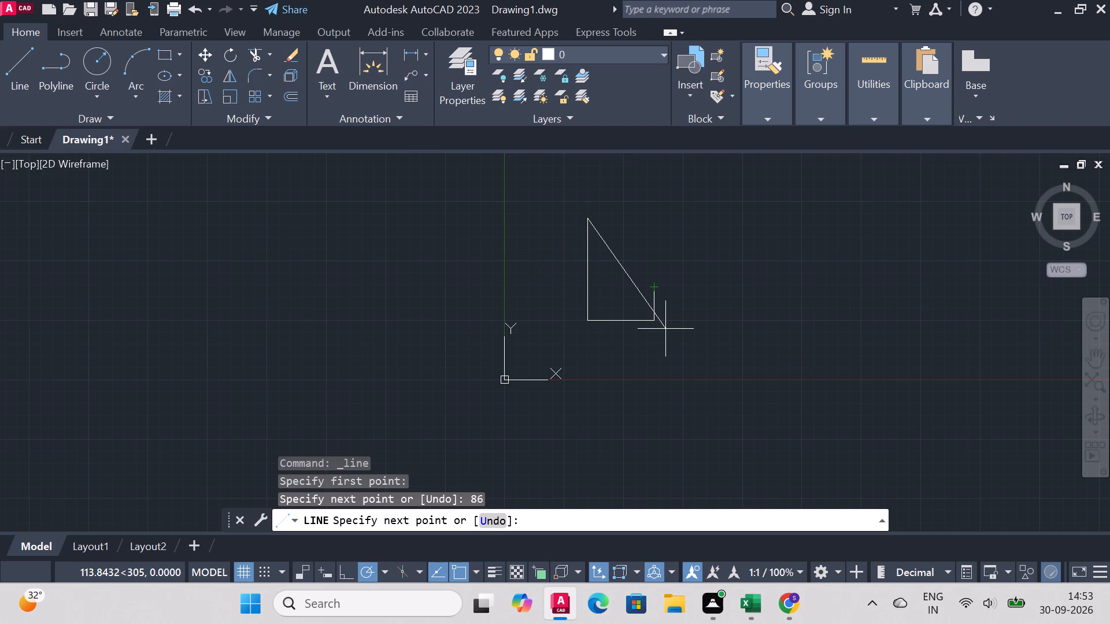
key(Escape)
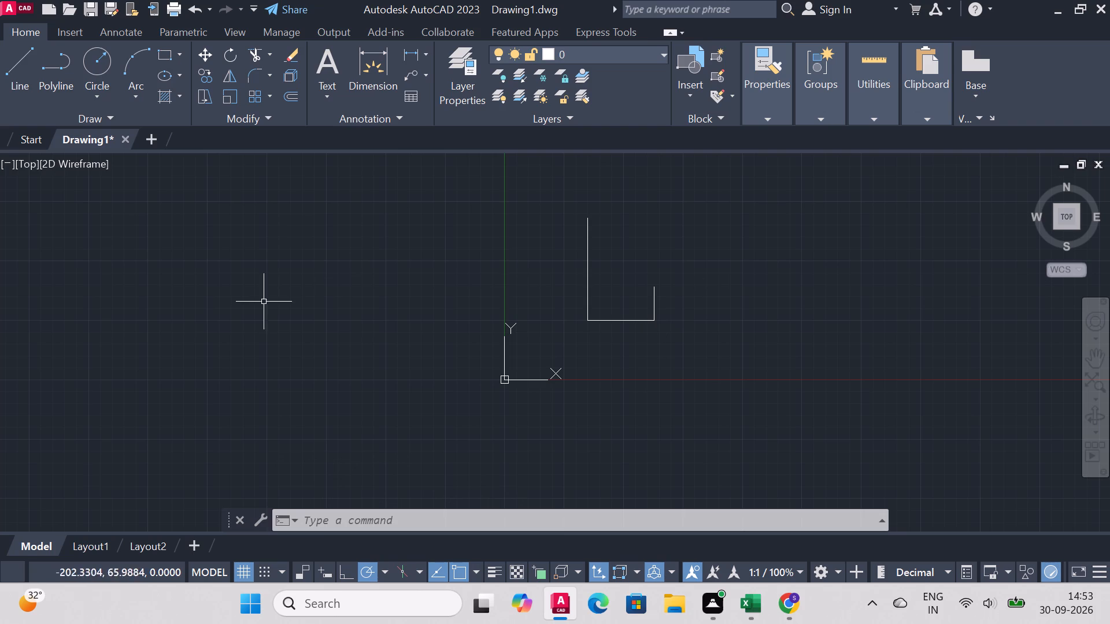
Draw connected lines from the base's left corner: a short segment down, 28 units right, and back up to the base line.
scroll(756, 310, down, 2)
scroll(756, 310, up, 4)
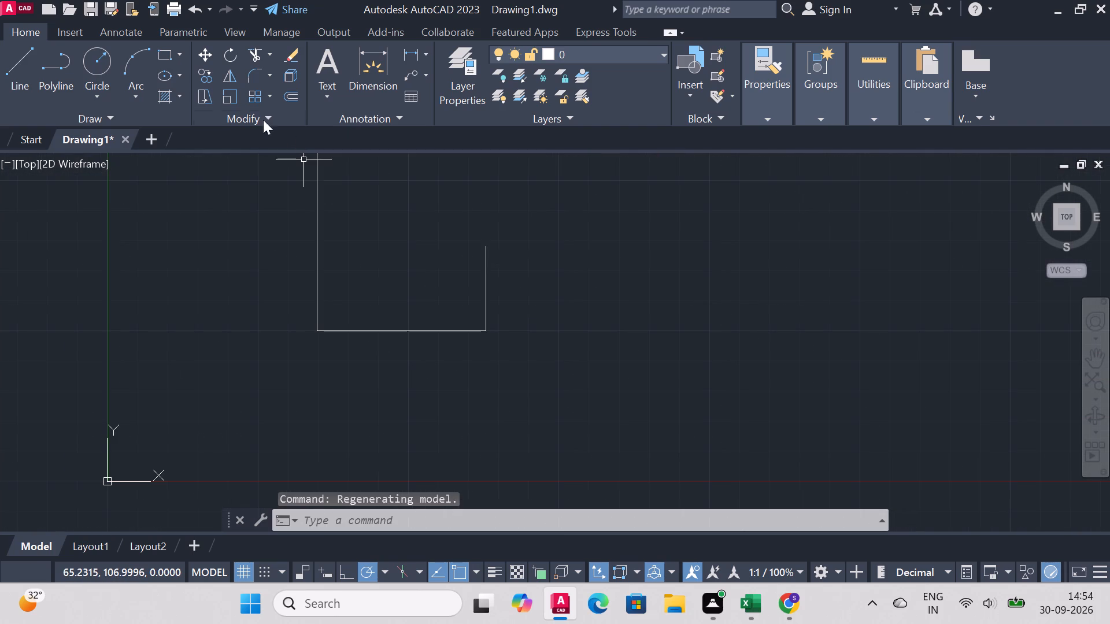
click(1, 73)
click(3, 70)
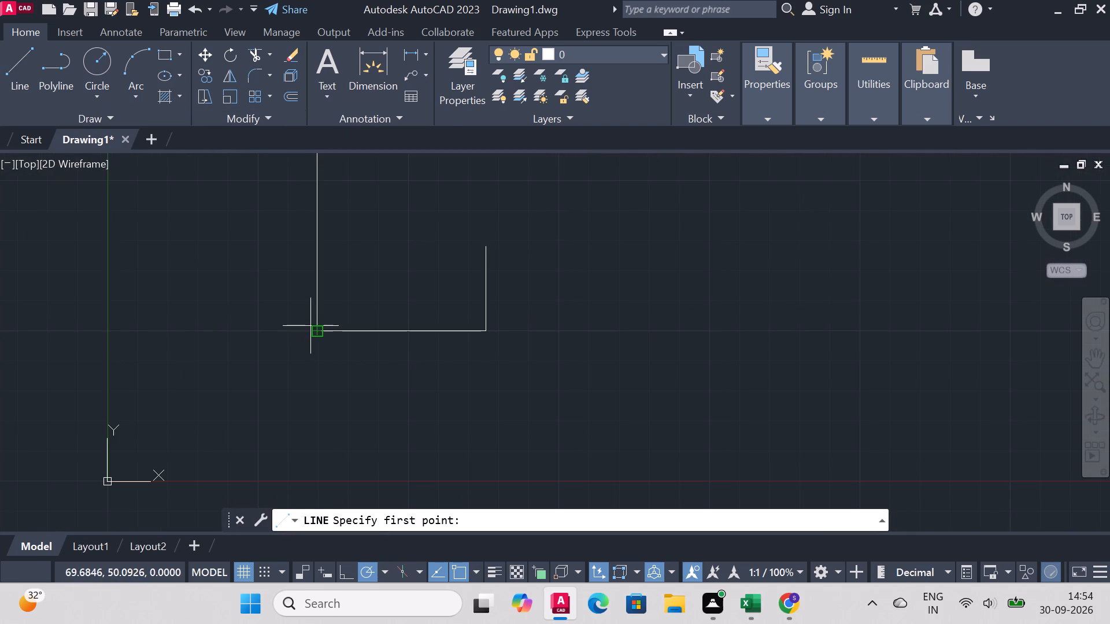
click(319, 328)
click(319, 365)
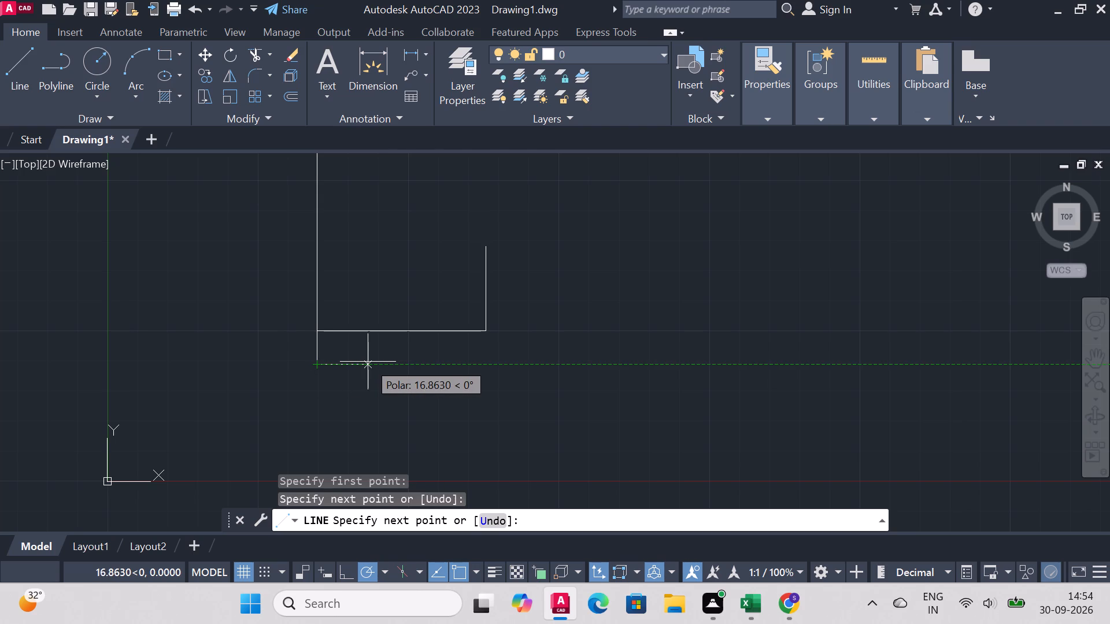
text(28)
key(Return)
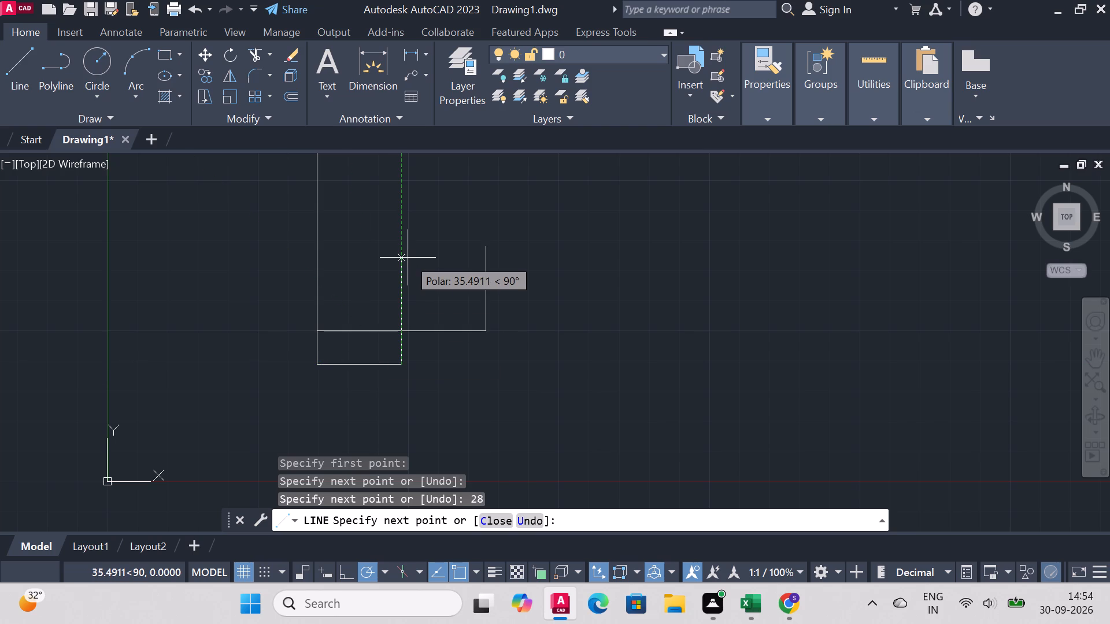
click(404, 335)
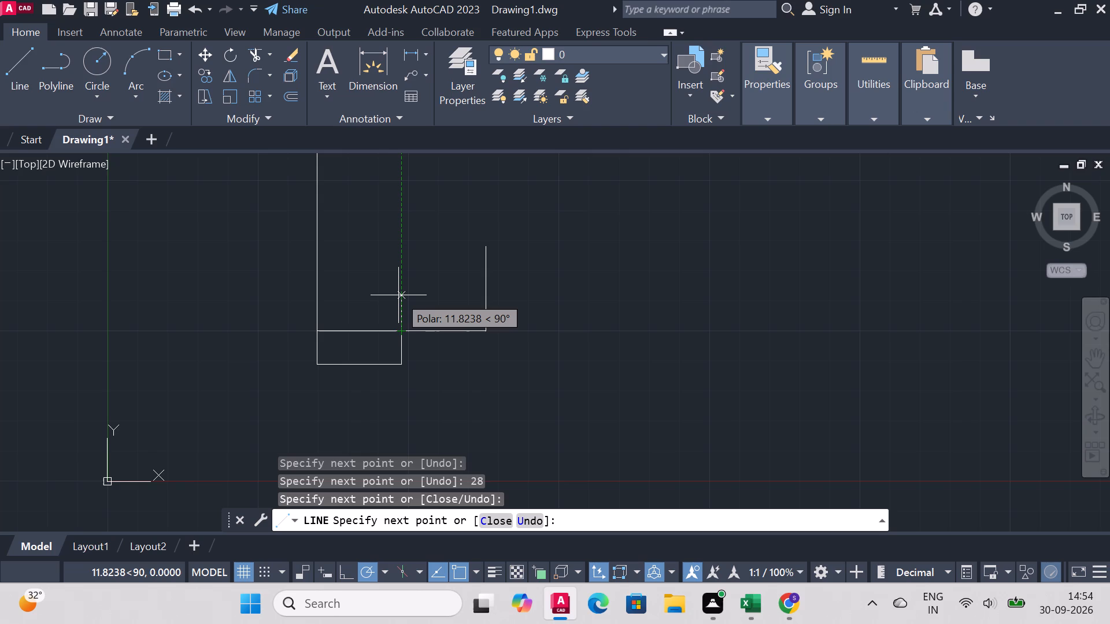
Continue the line 14 units up from the base line's midpoint and 14 units to the left, and end the line.
text(14)
key(Return)
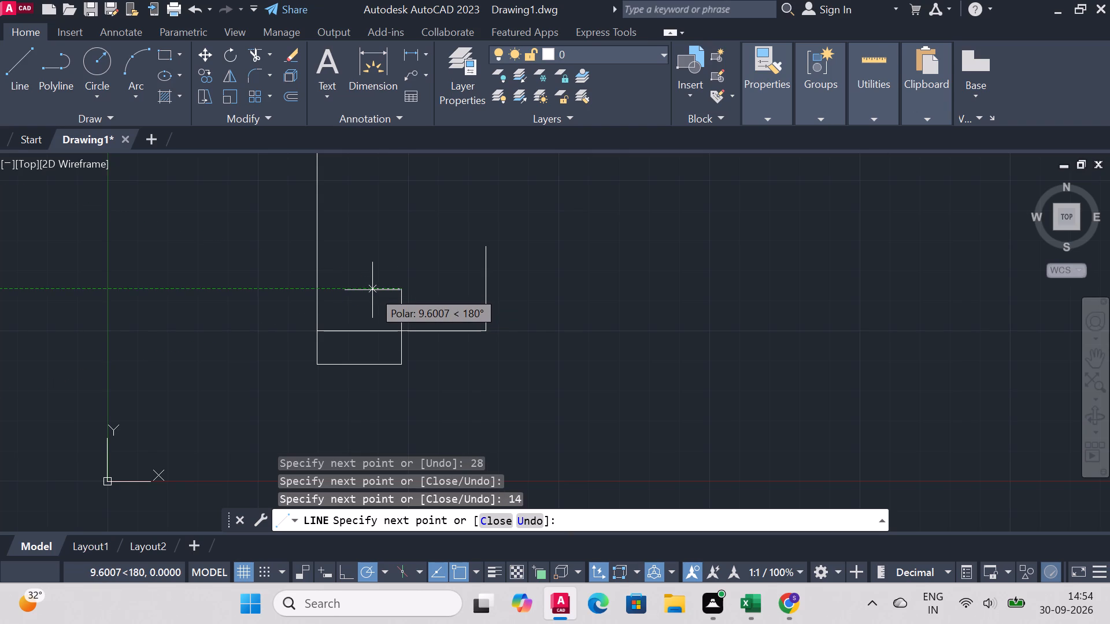
key(1)
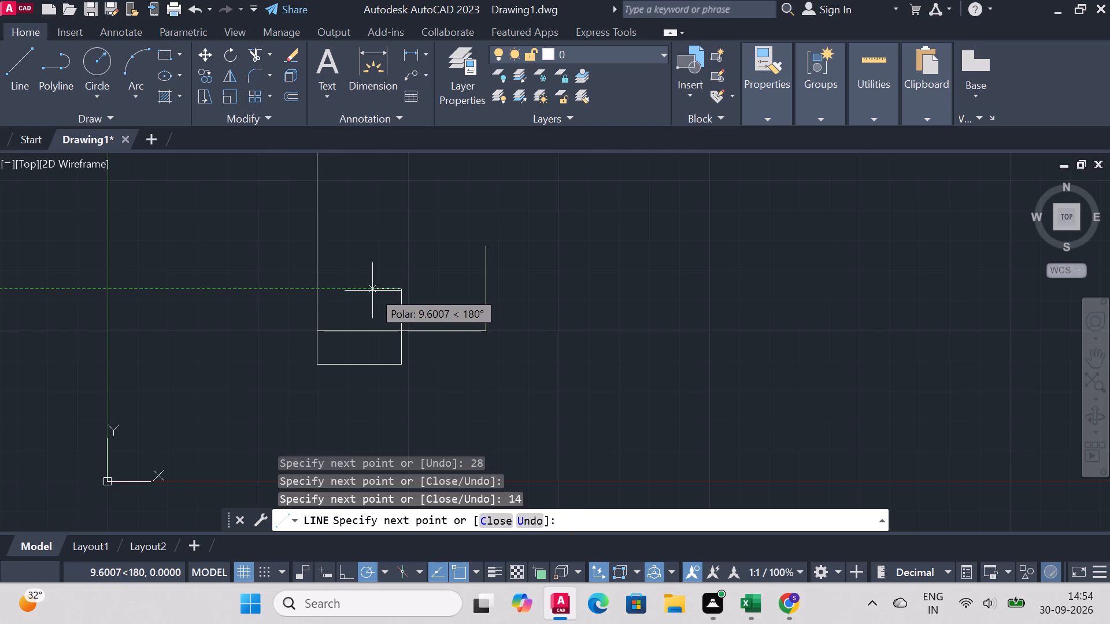
key(4)
key(Return)
right_click(417, 263)
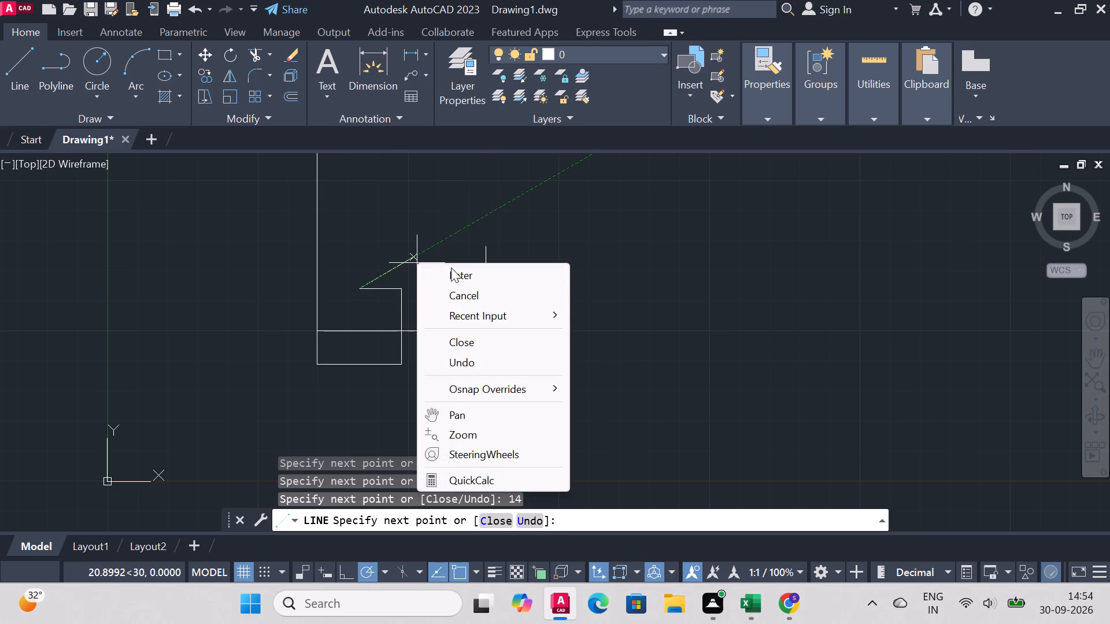
click(473, 273)
Draw a 14-unit horizontal line to the right from the top of the short vertical line above the base.
right_click(368, 216)
click(407, 225)
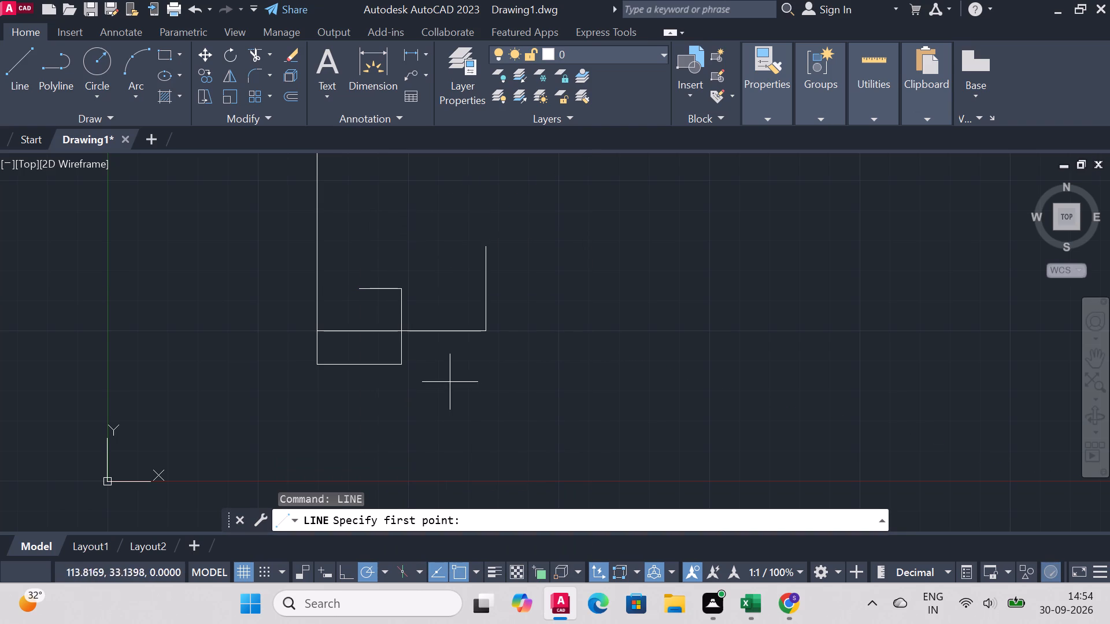
click(406, 291)
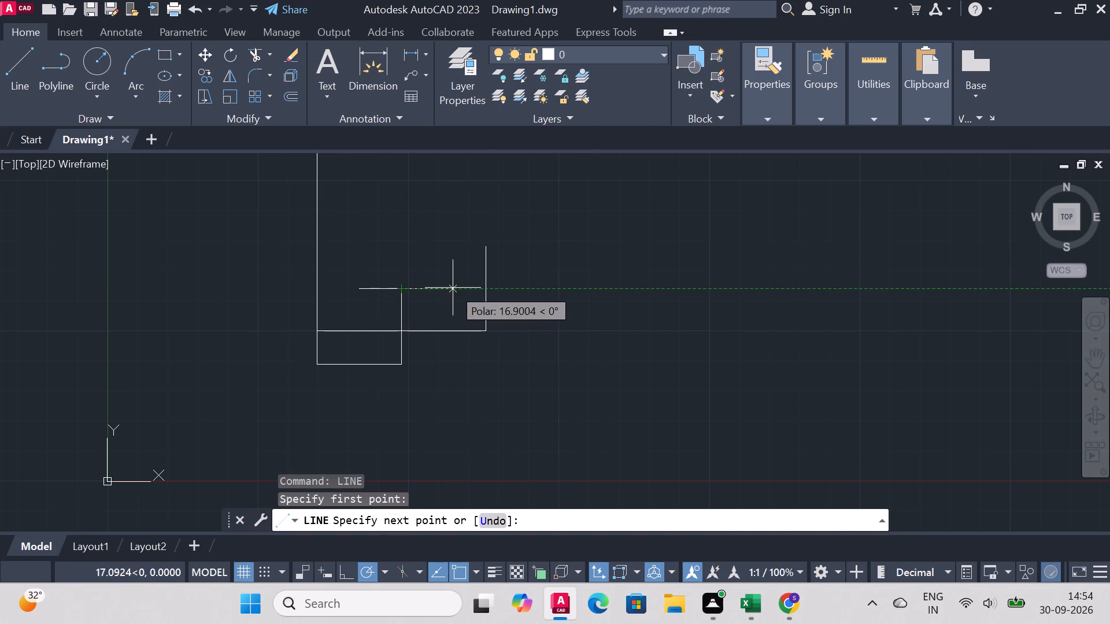
text(14)
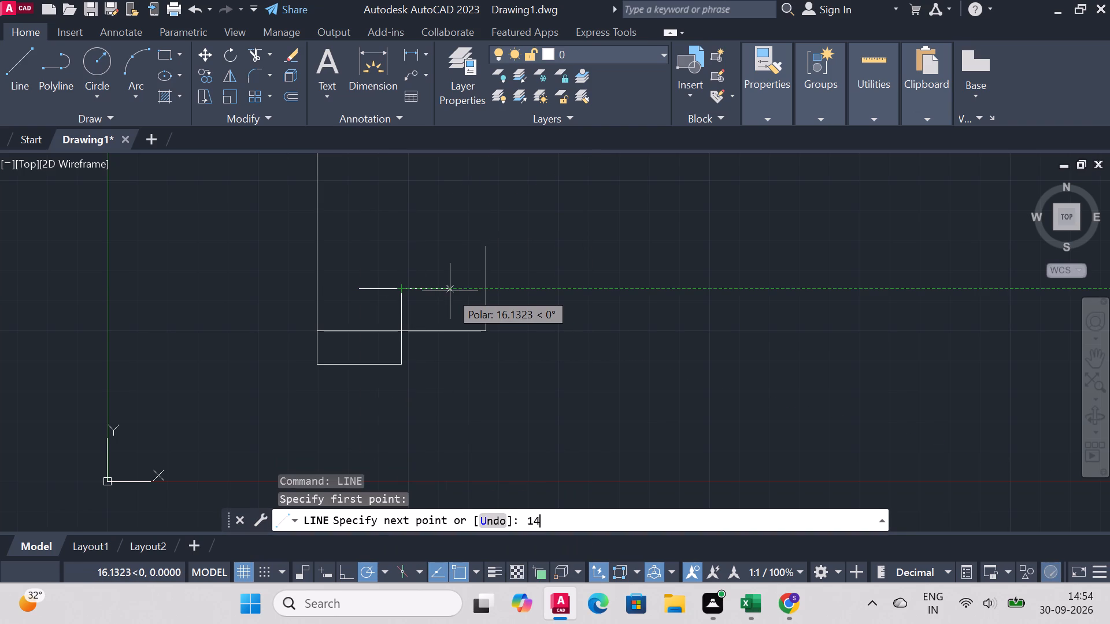
key(Return)
right_click(450, 290)
click(492, 296)
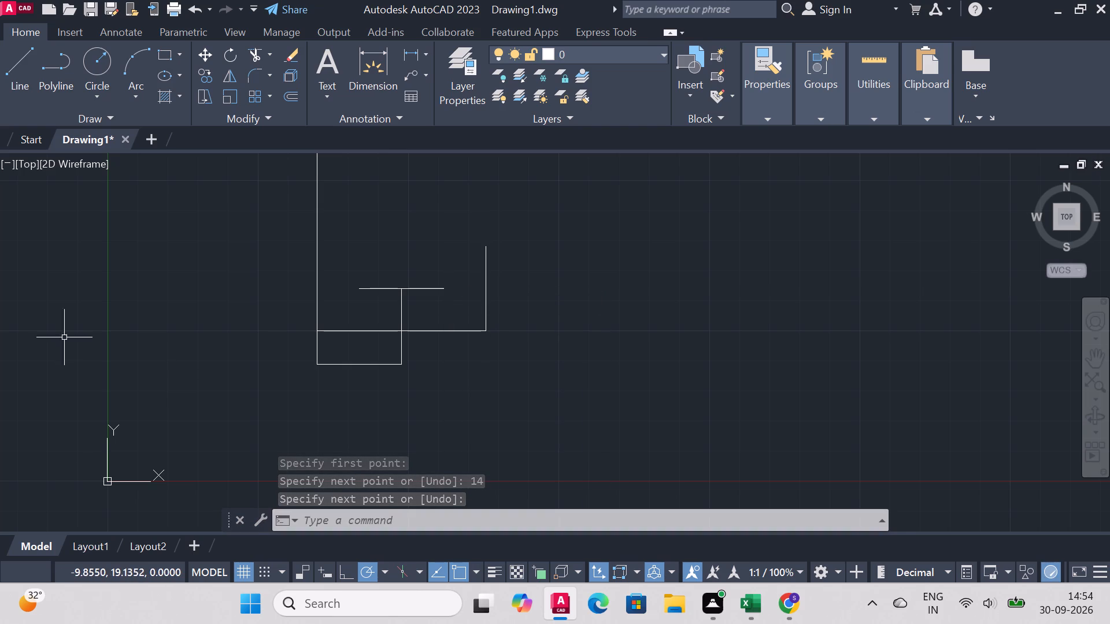
Draw a circle of diameter 16 centred on the left end of the short horizontal line.
click(85, 53)
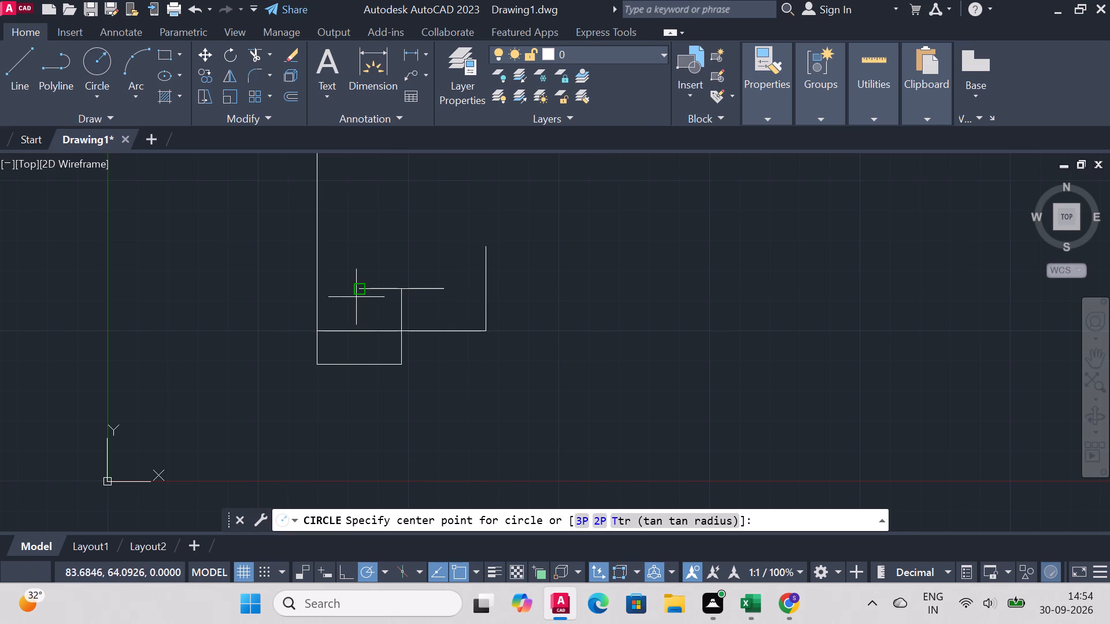
click(356, 290)
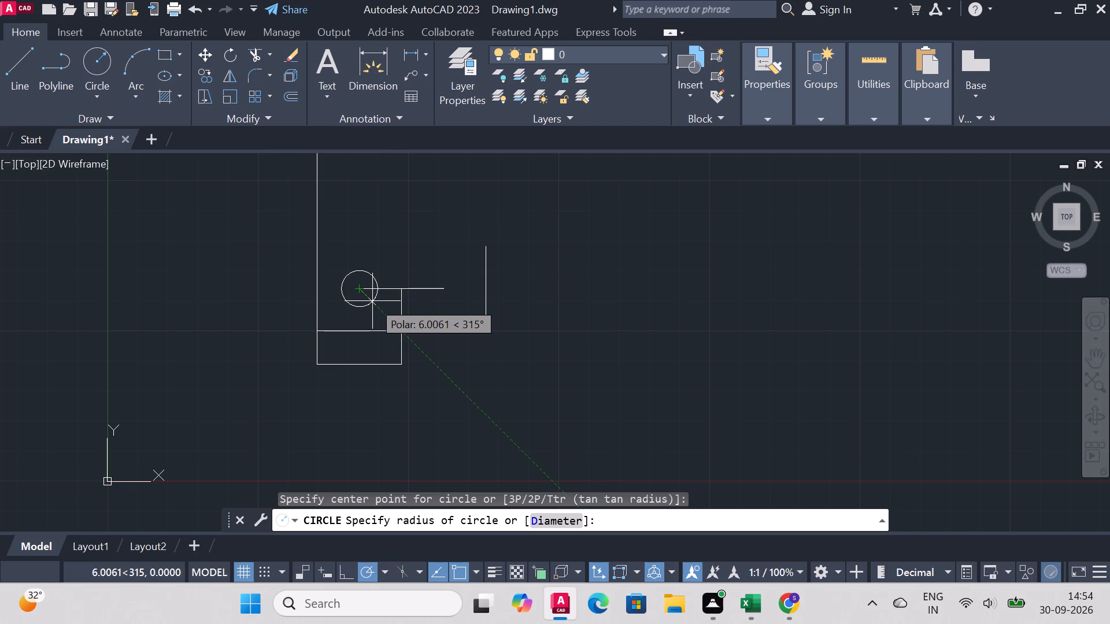
key(d)
key(Return)
text(16)
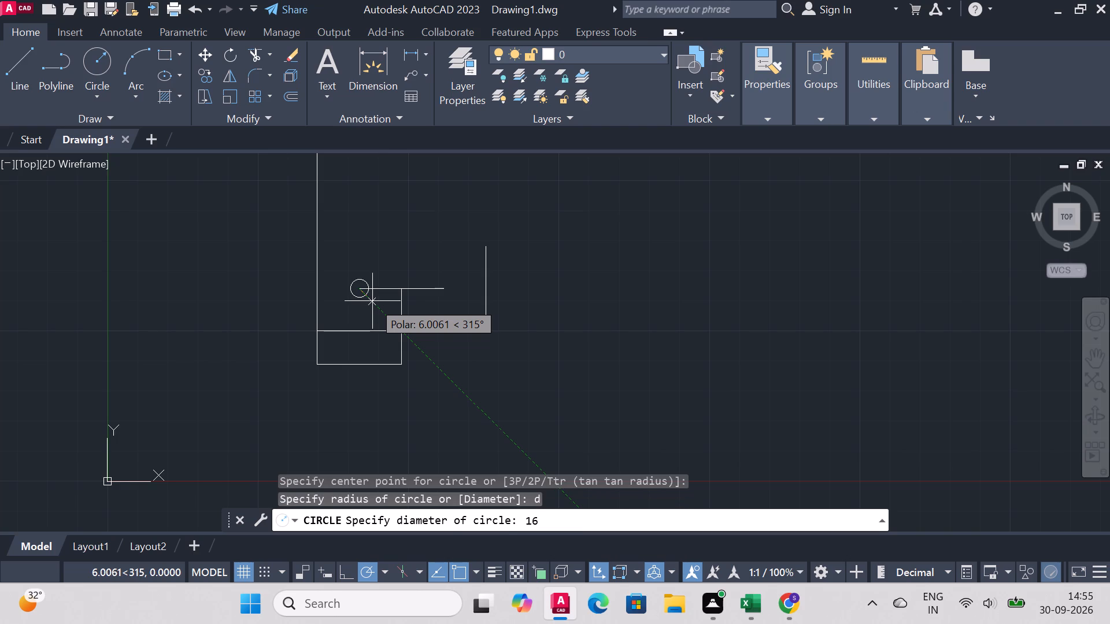
key(Return)
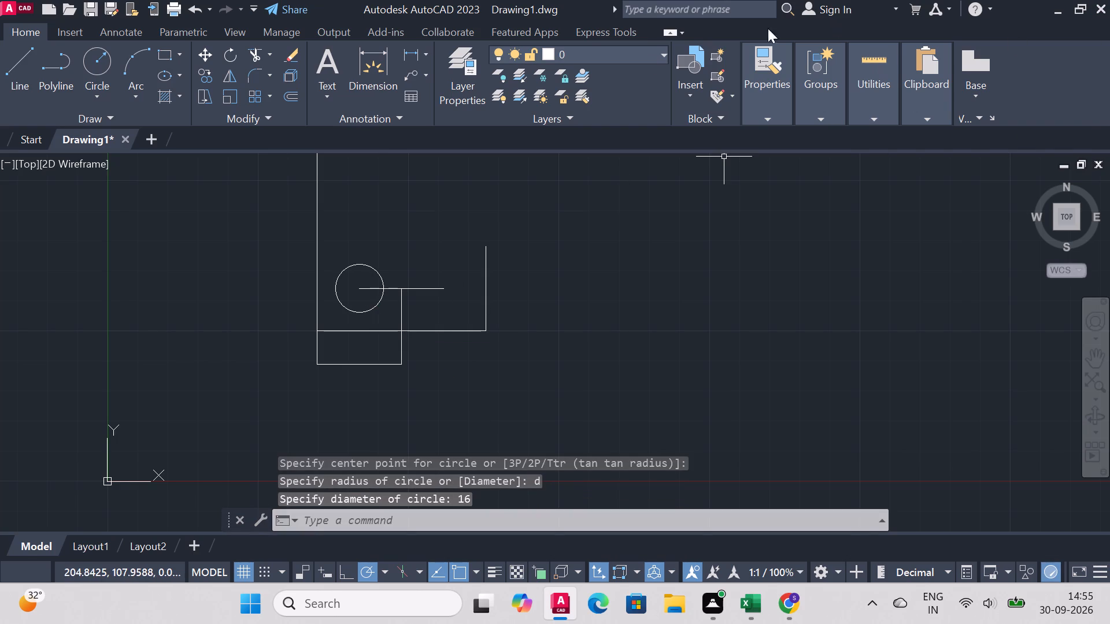
Copy the 16-diameter circle from its centre to the right end of the short horizontal line.
click(208, 71)
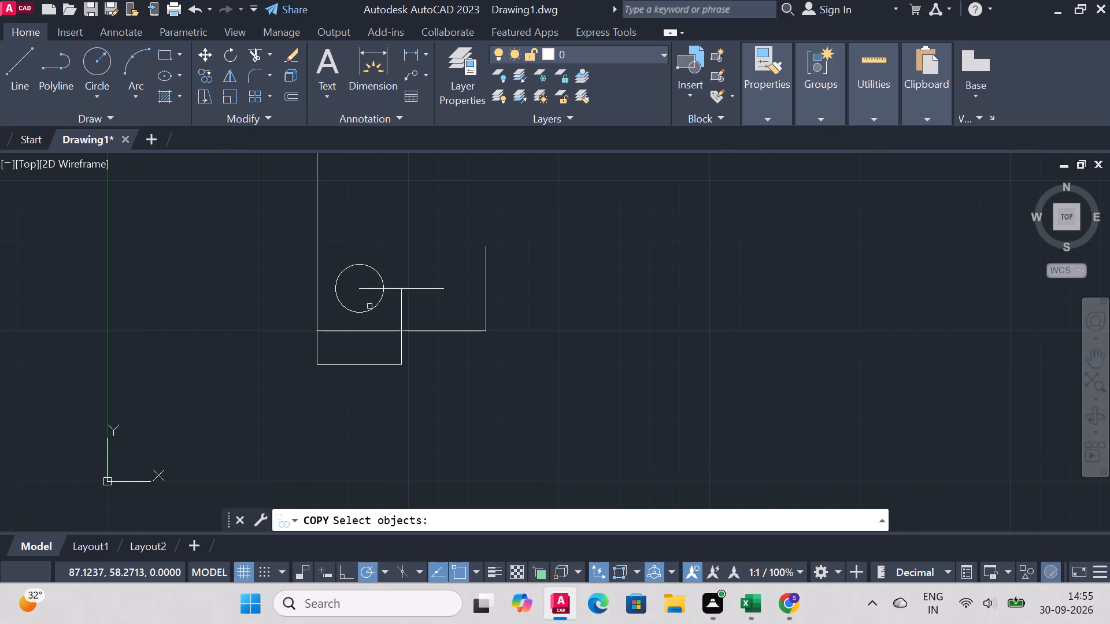
click(371, 310)
right_click(376, 271)
click(359, 289)
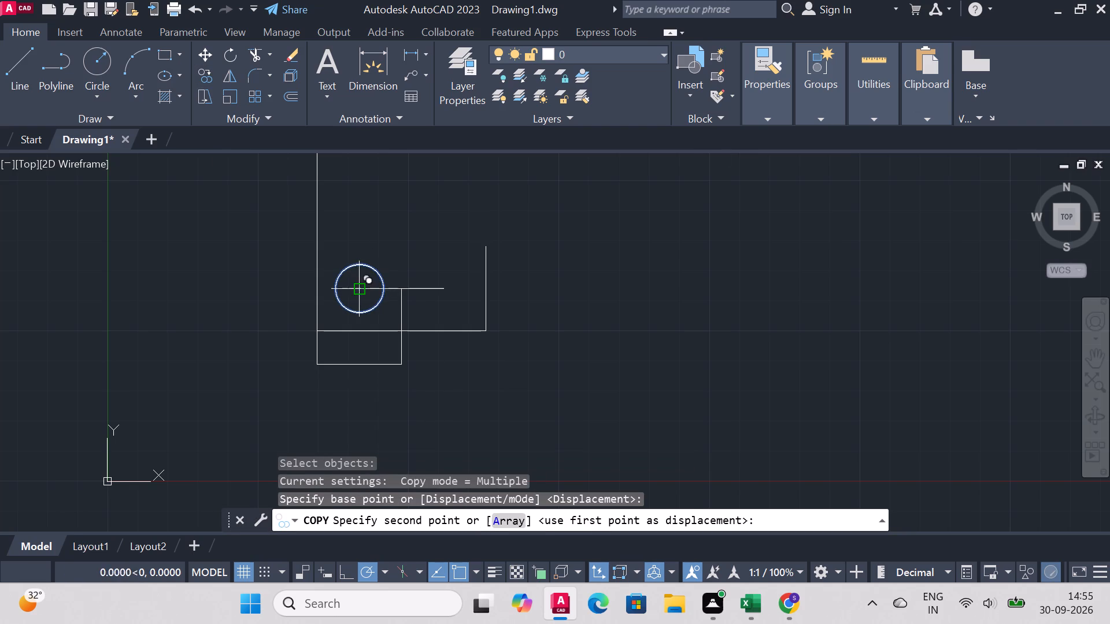
click(446, 286)
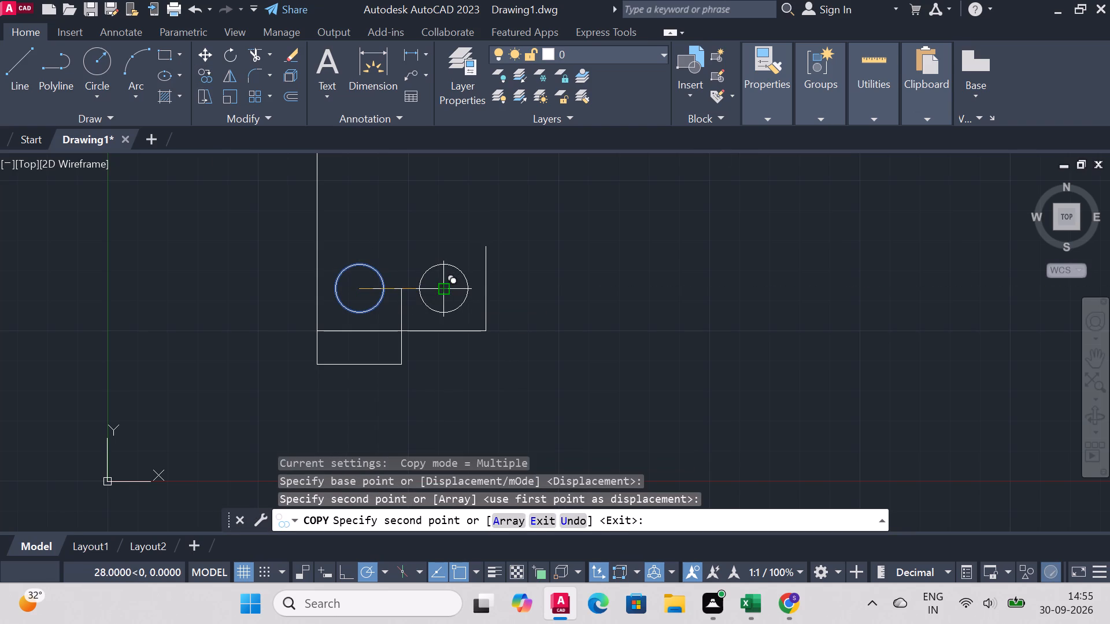
right_drag(434, 291, 430, 296)
click(466, 303)
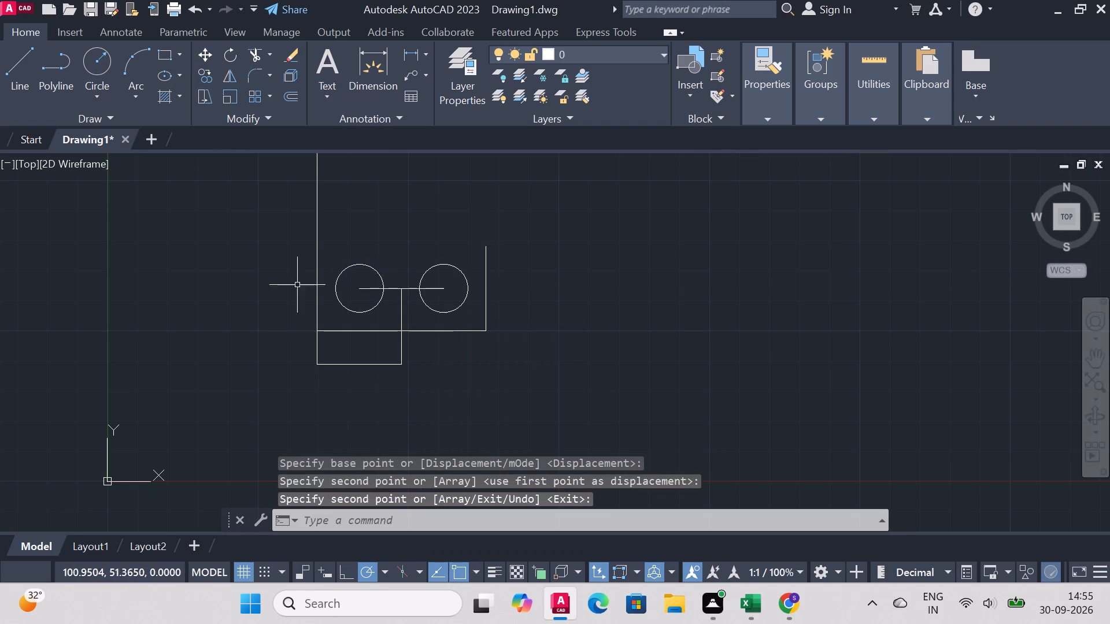
Trim away the helper rectangle's lines below the base line.
click(254, 58)
drag(357, 351, 358, 396)
drag(384, 356, 436, 354)
drag(368, 348, 298, 353)
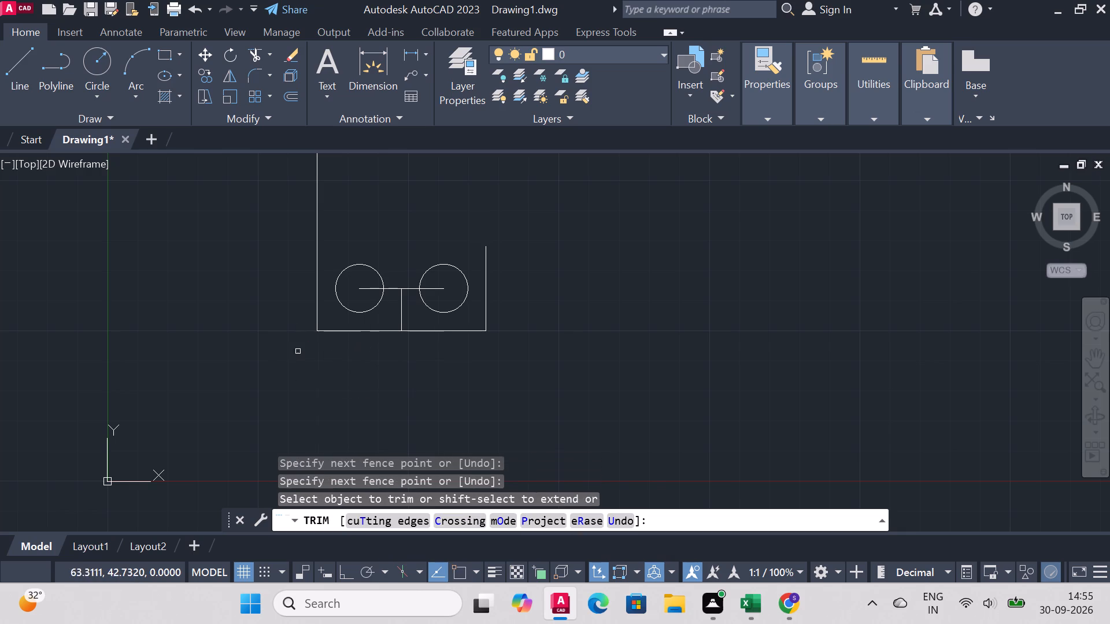
Trim away the T-shaped helper lines between and inside the two circles.
drag(393, 318, 410, 318)
drag(387, 274, 393, 292)
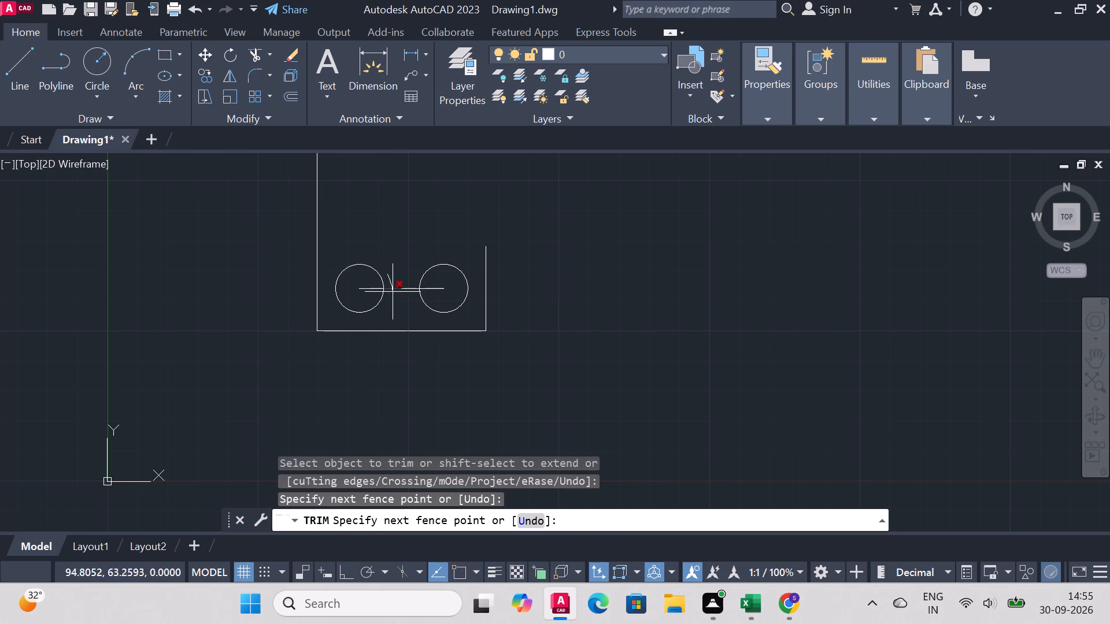
drag(393, 292, 393, 298)
drag(397, 274, 409, 263)
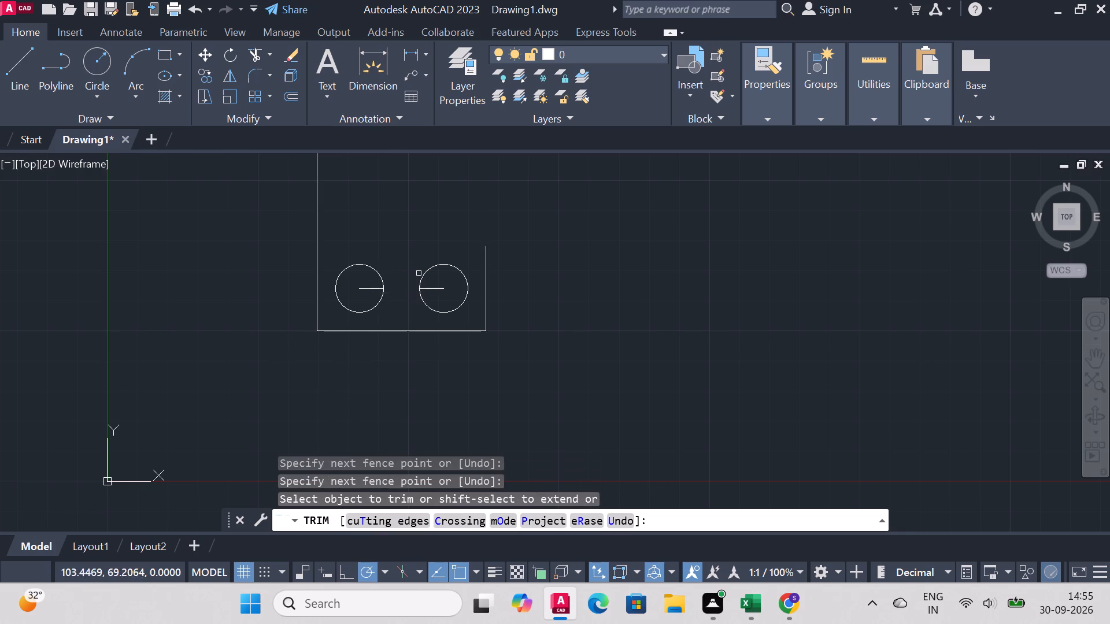
drag(430, 283, 425, 296)
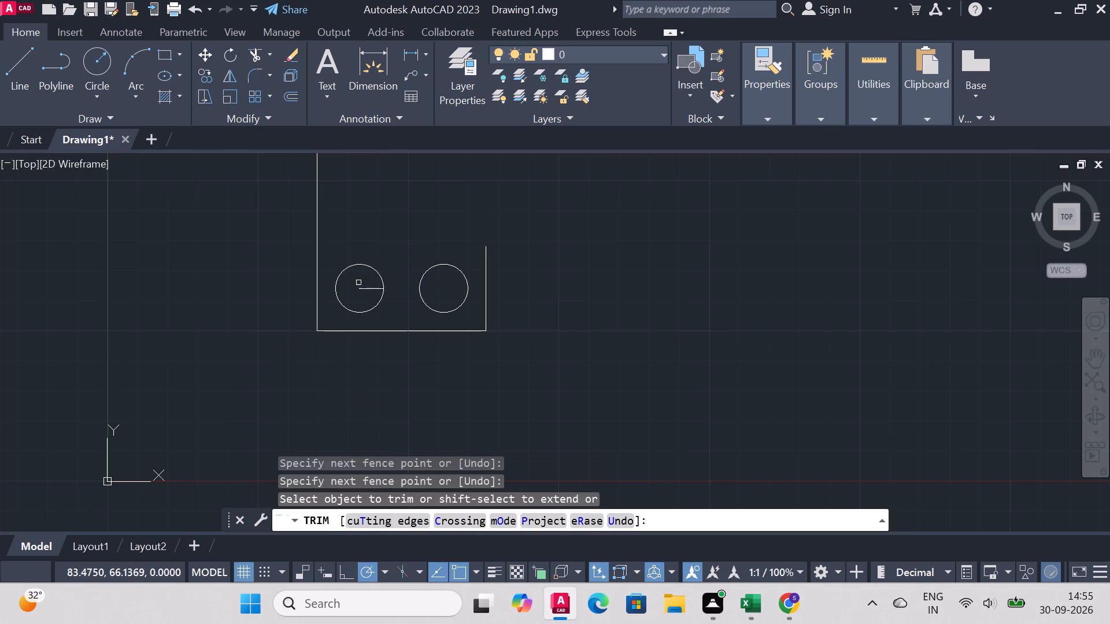
drag(361, 280, 367, 289)
click(367, 289)
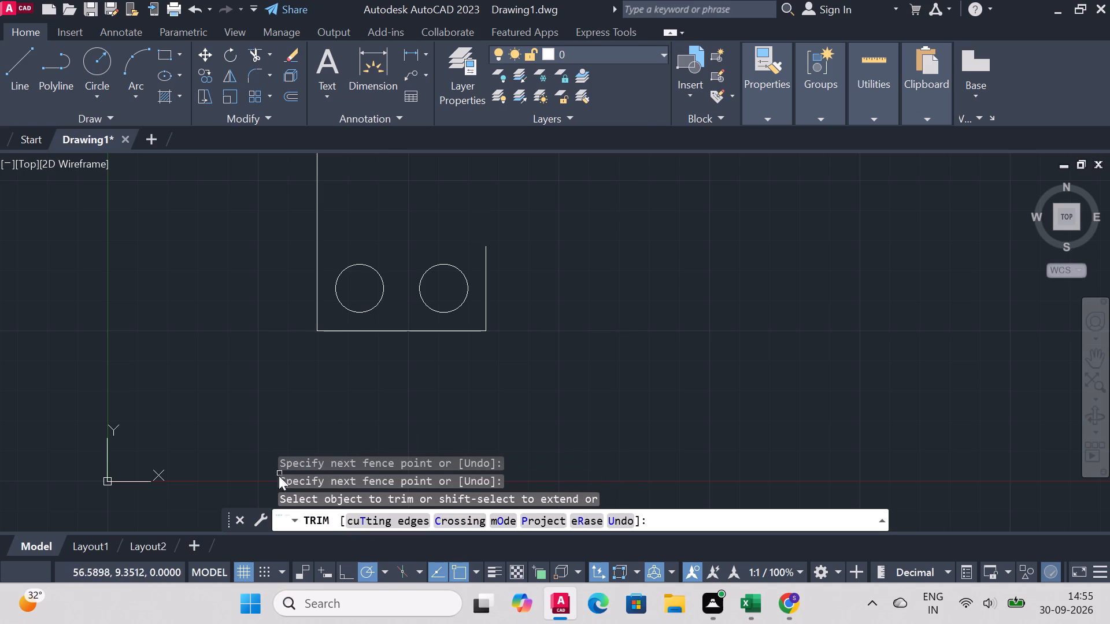
Draw a circle of radius 14 concentric with the left 16-diameter circle.
click(107, 63)
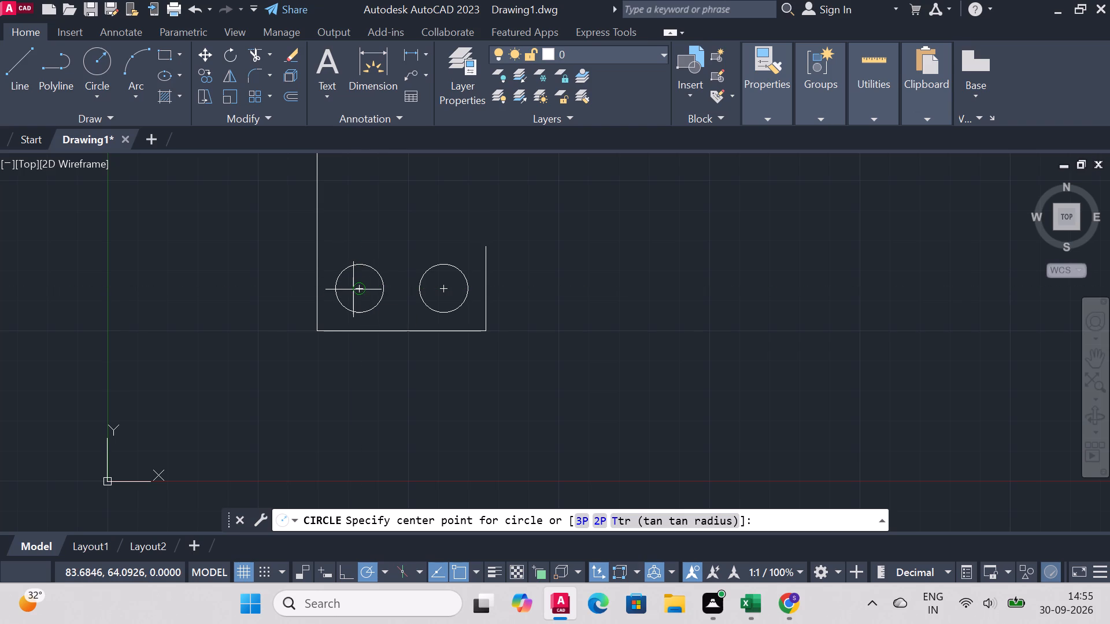
click(356, 289)
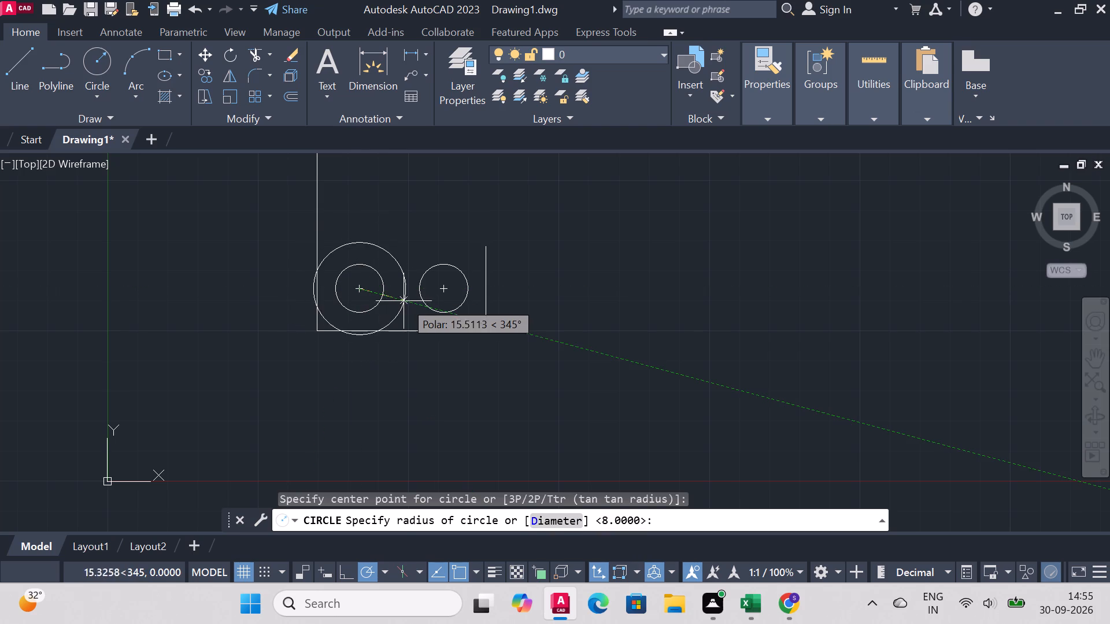
key(r)
key(Return)
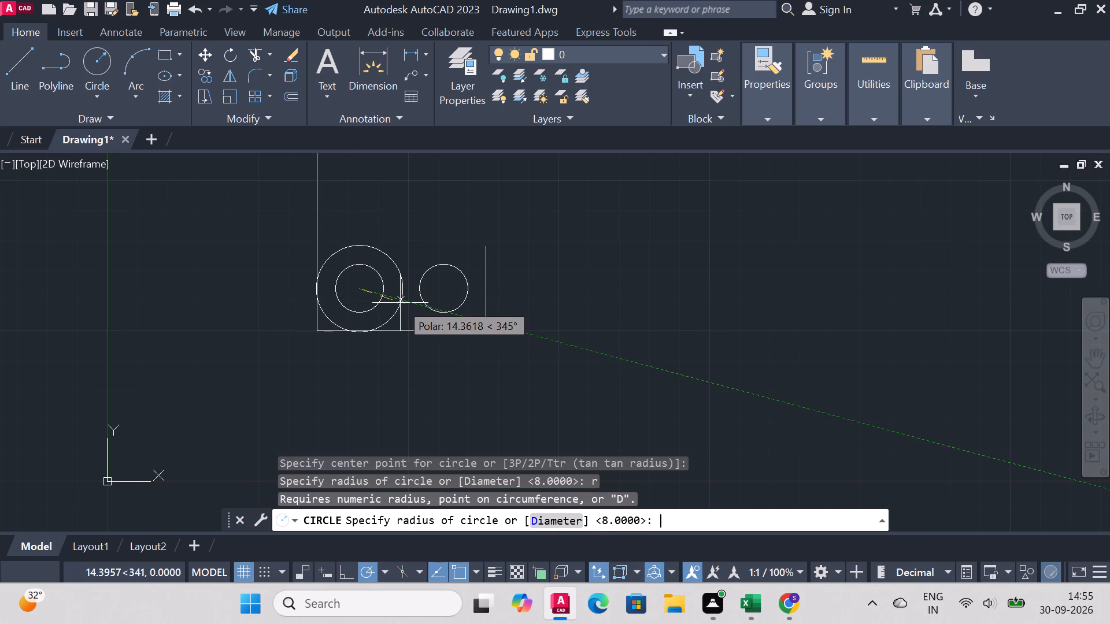
text(14)
key(Return)
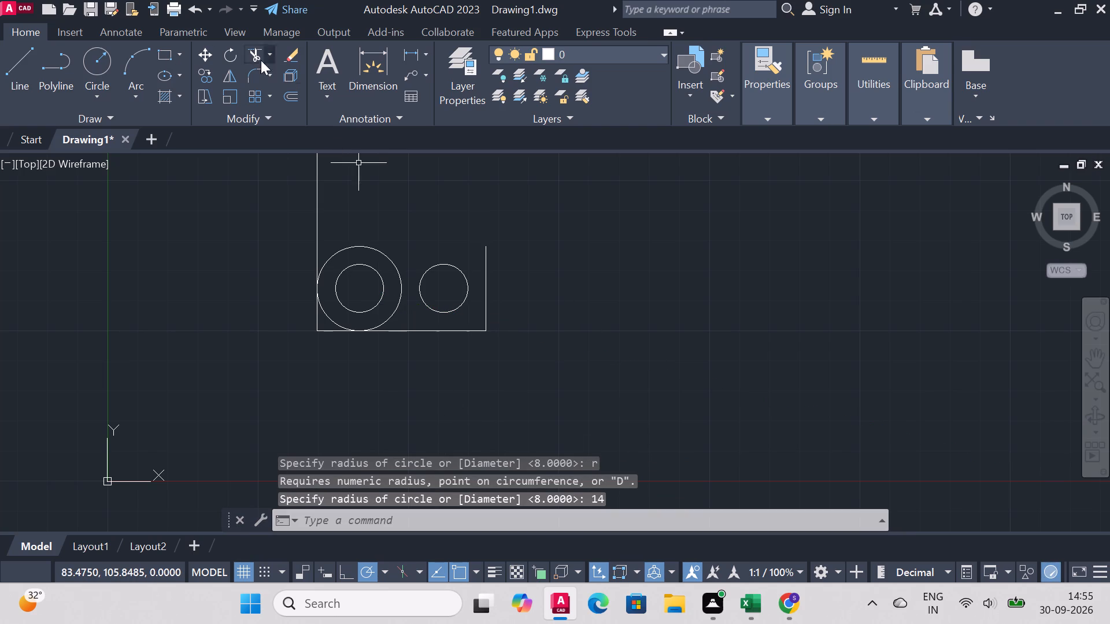
Copy the 14-radius circle from its centre to the centre of the right small circle.
click(201, 80)
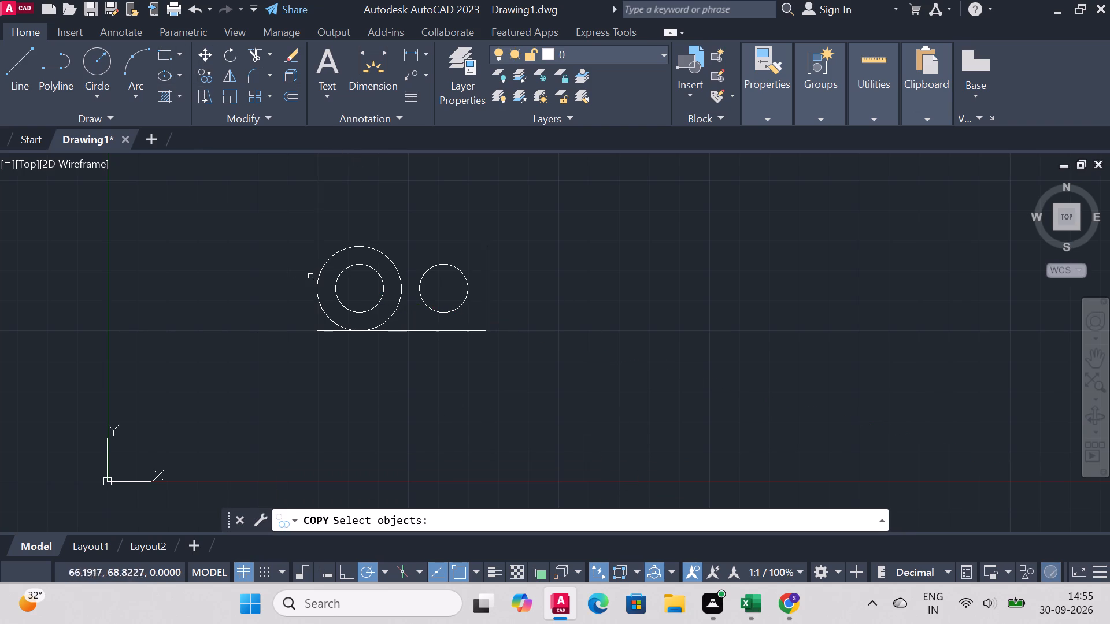
click(397, 265)
right_click(349, 292)
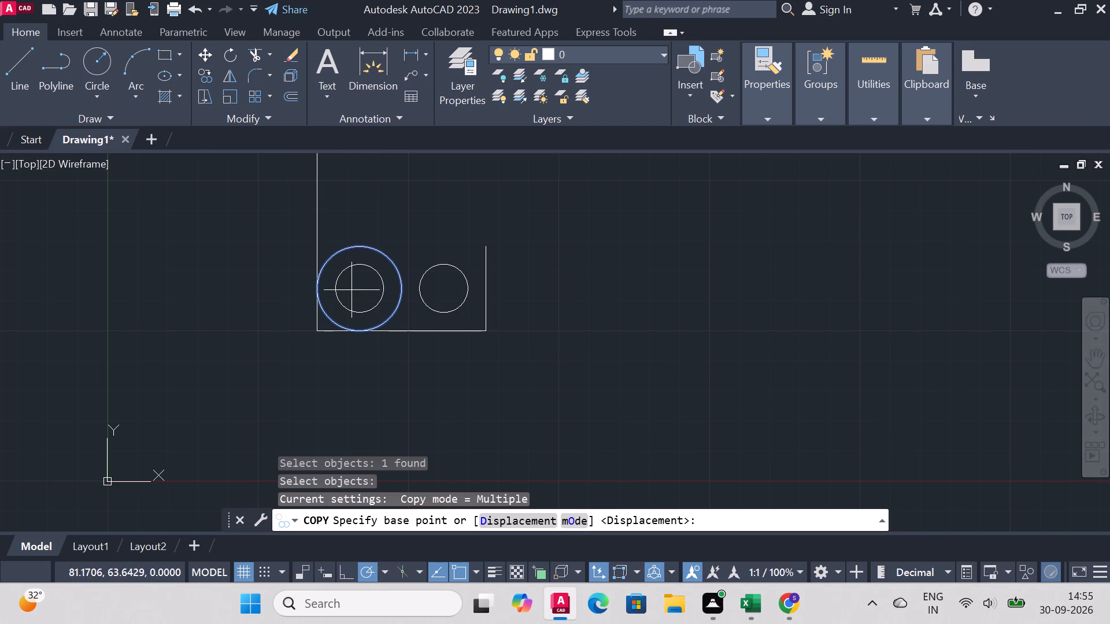
click(364, 288)
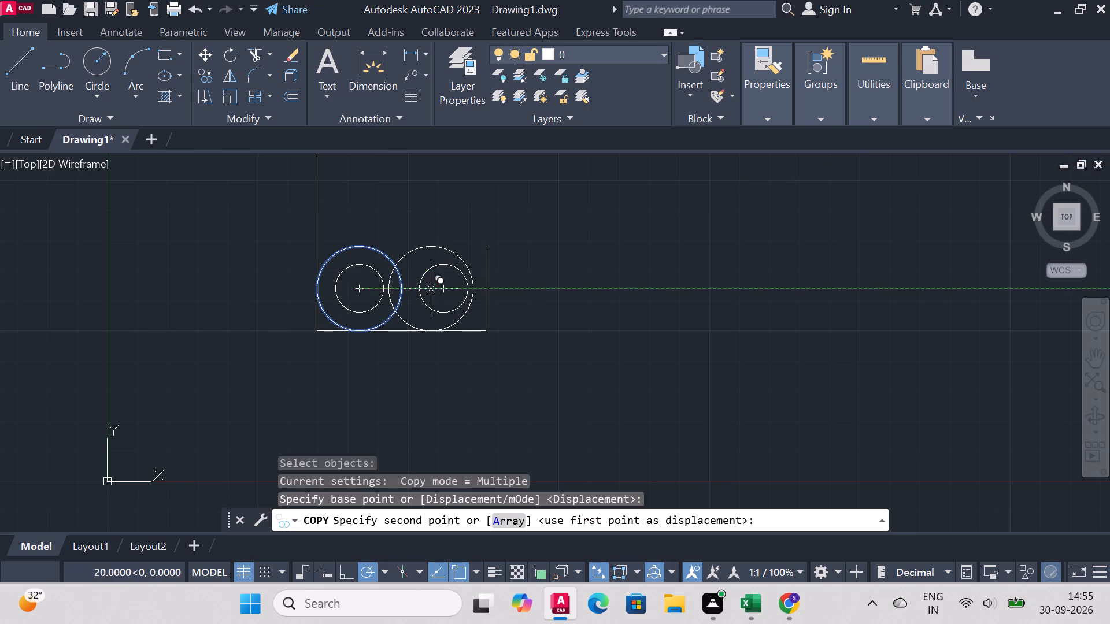
click(443, 289)
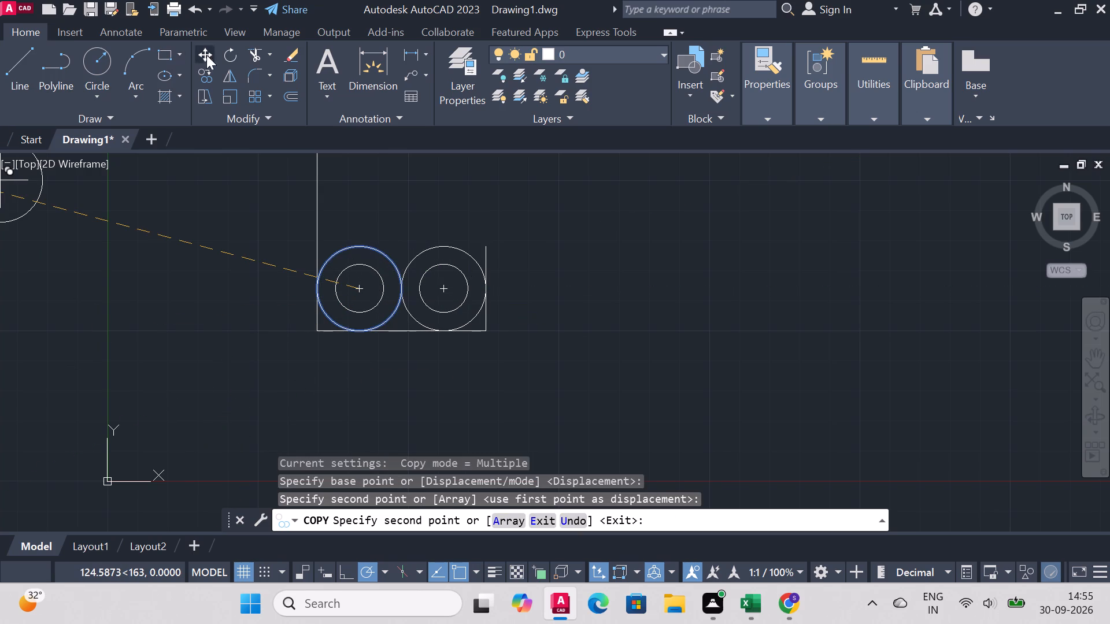
Trim the two 14-radius circles and the square corner line ends to leave rounded bottom corners on the profile.
click(249, 51)
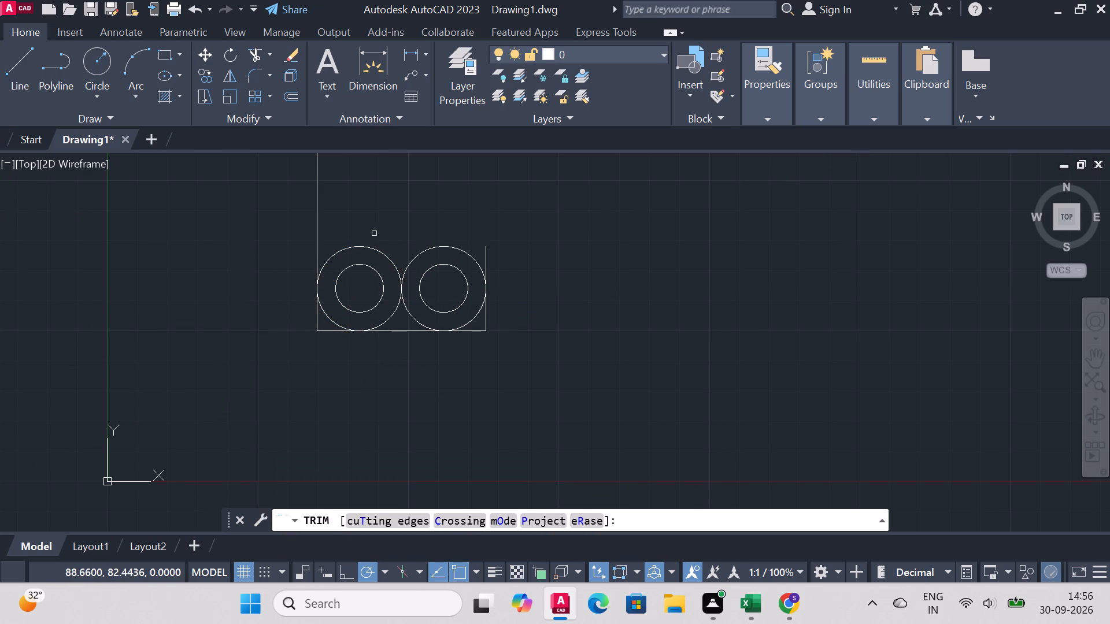
drag(374, 231, 374, 255)
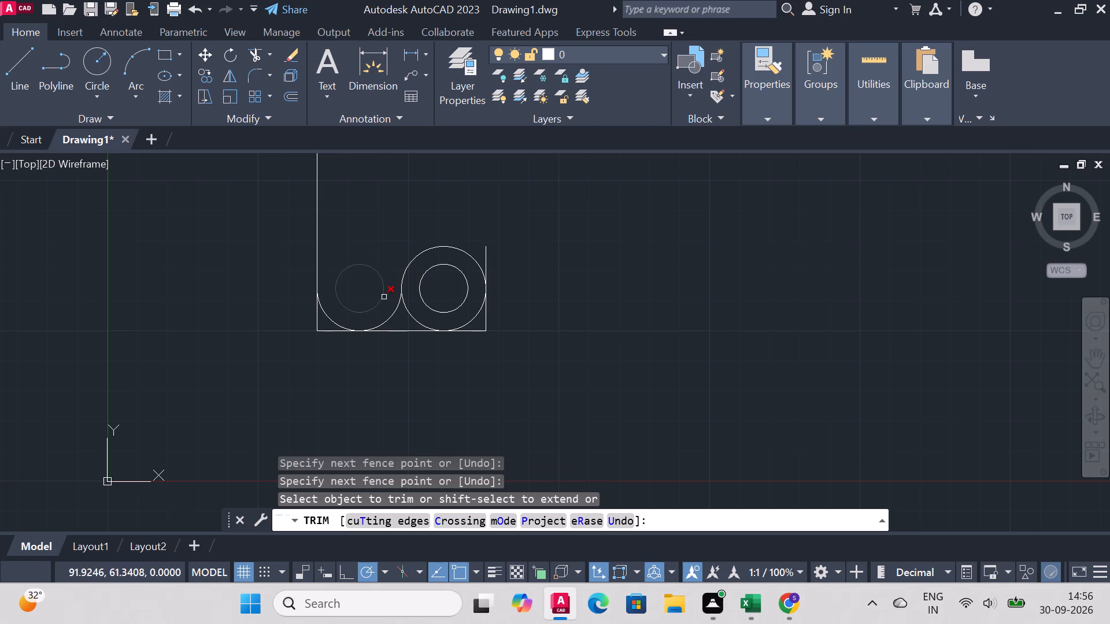
drag(385, 303, 400, 320)
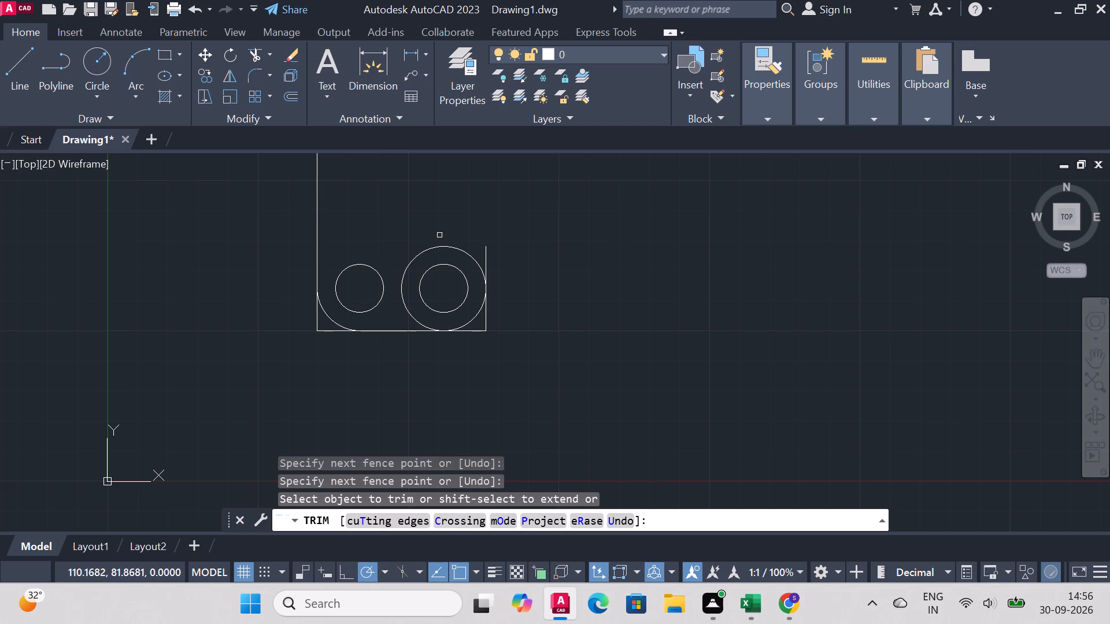
drag(439, 232, 438, 254)
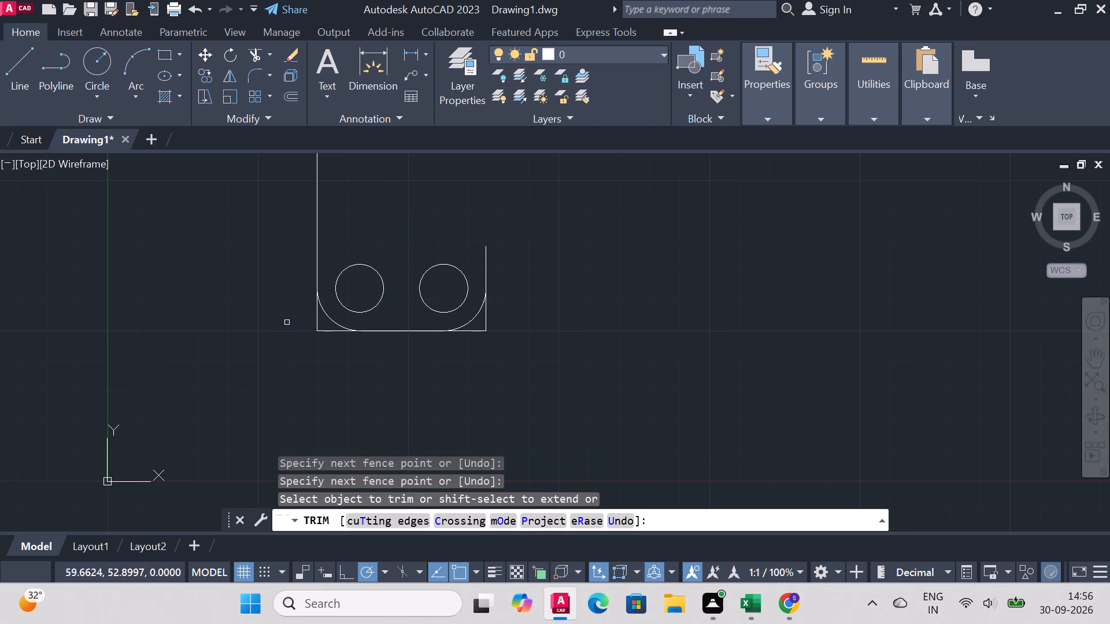
drag(308, 311, 330, 339)
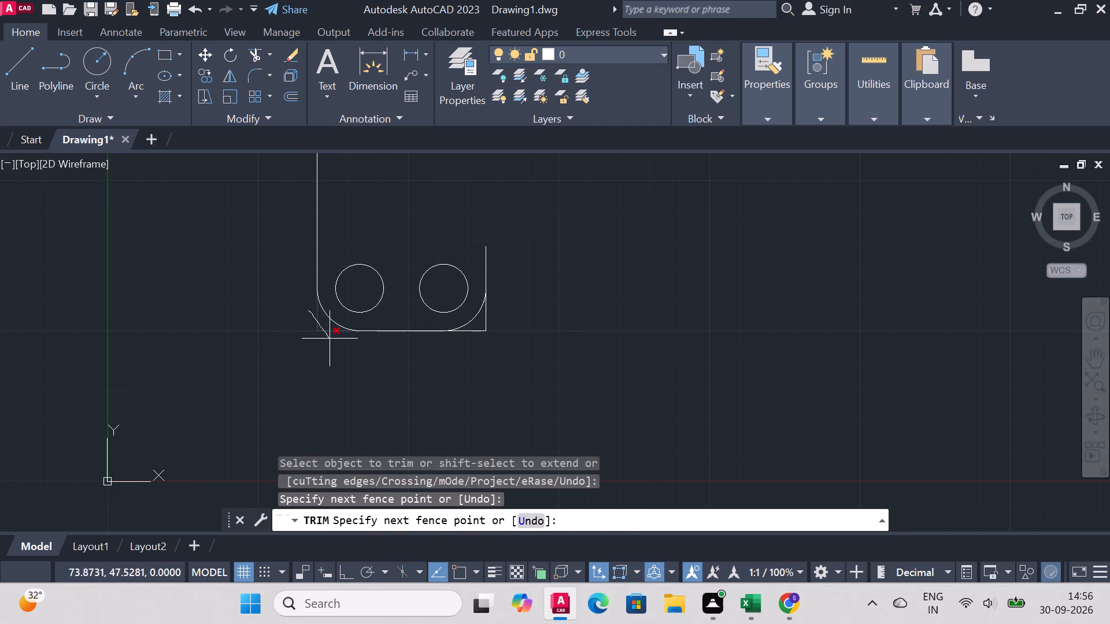
drag(330, 339, 339, 354)
drag(503, 307, 481, 327)
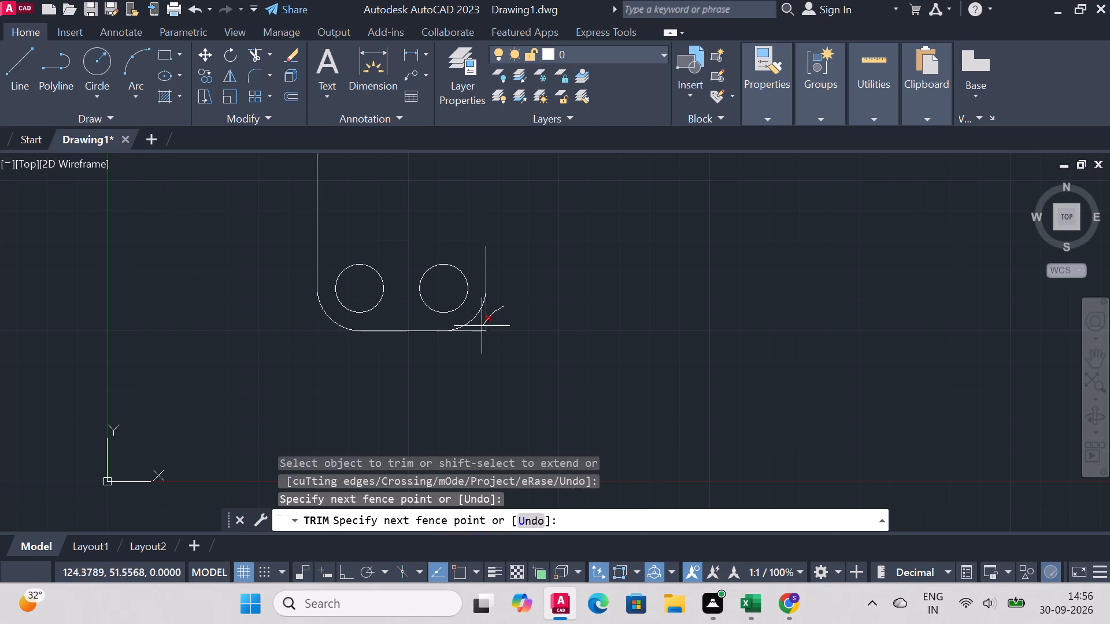
drag(481, 327, 478, 337)
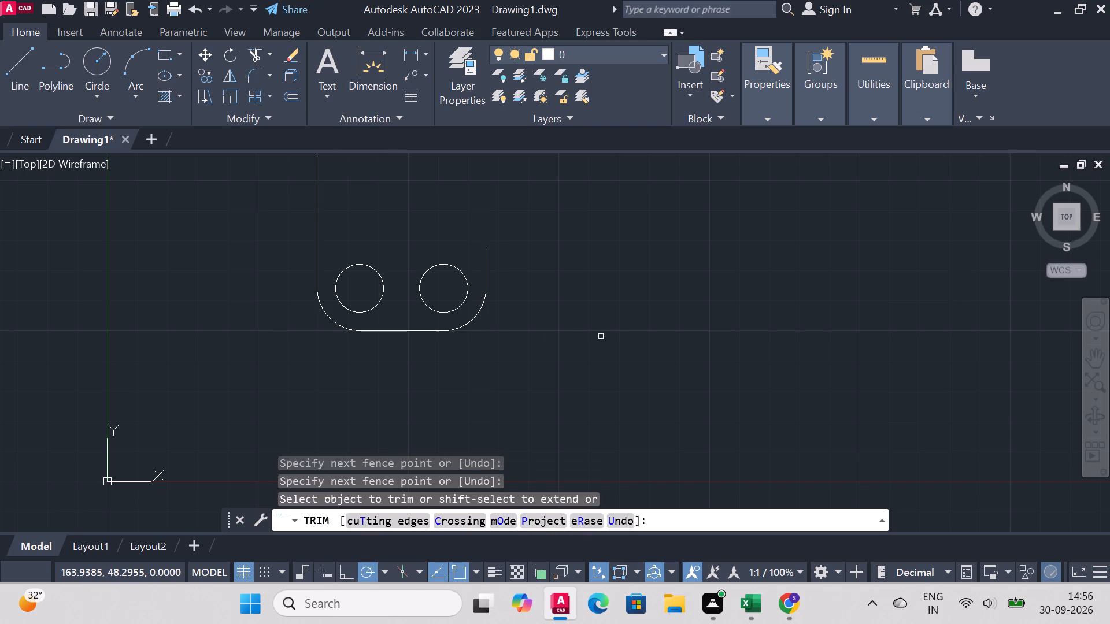
Draw a horizontal line about 68 long rightward from the top end of the profile's left vertical line.
click(25, 74)
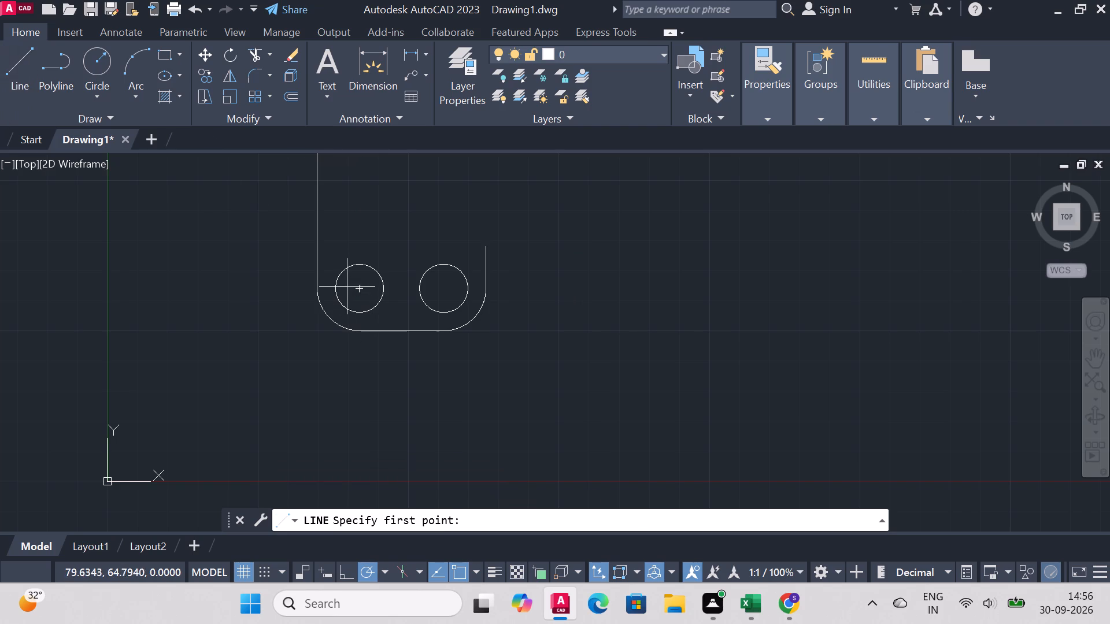
scroll(368, 285, down, 1)
scroll(369, 281, up, 4)
scroll(365, 253, down, 8)
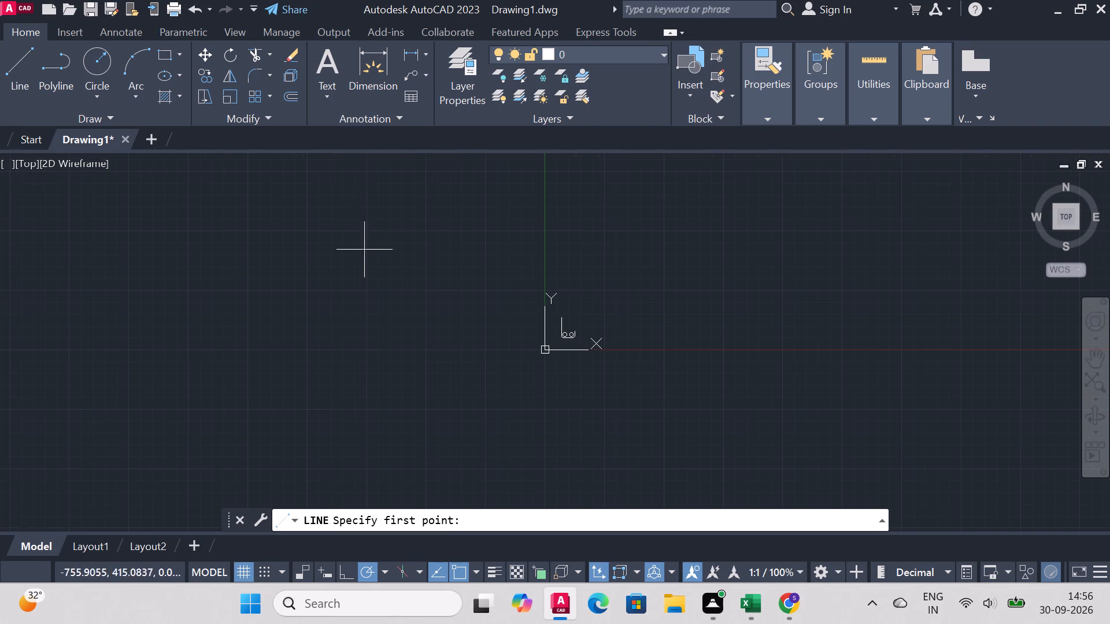
scroll(624, 296, up, 3)
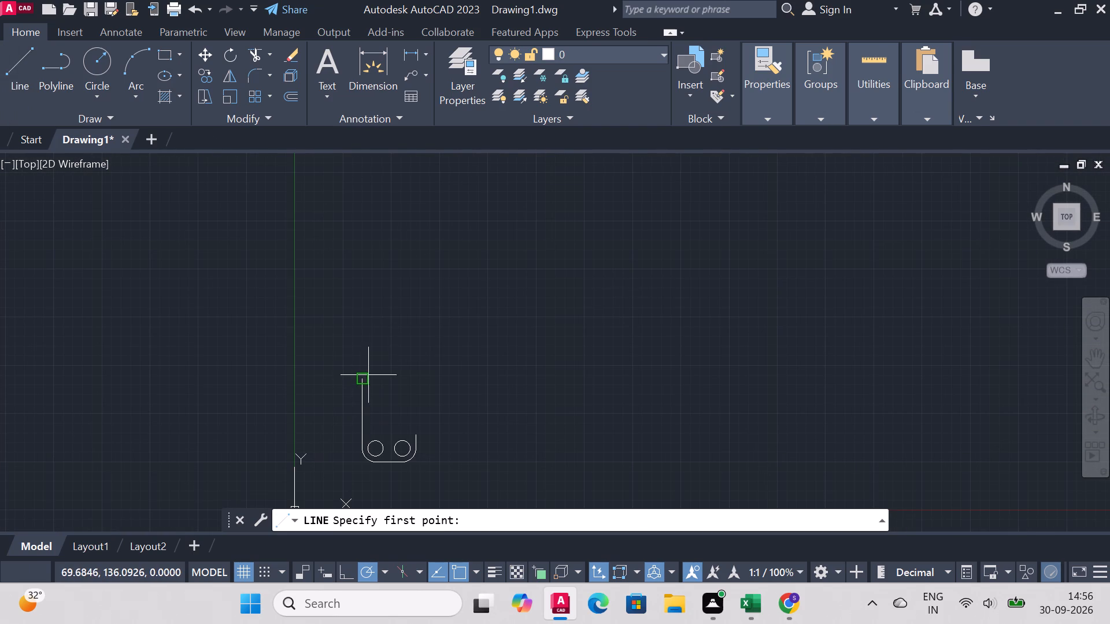
click(364, 377)
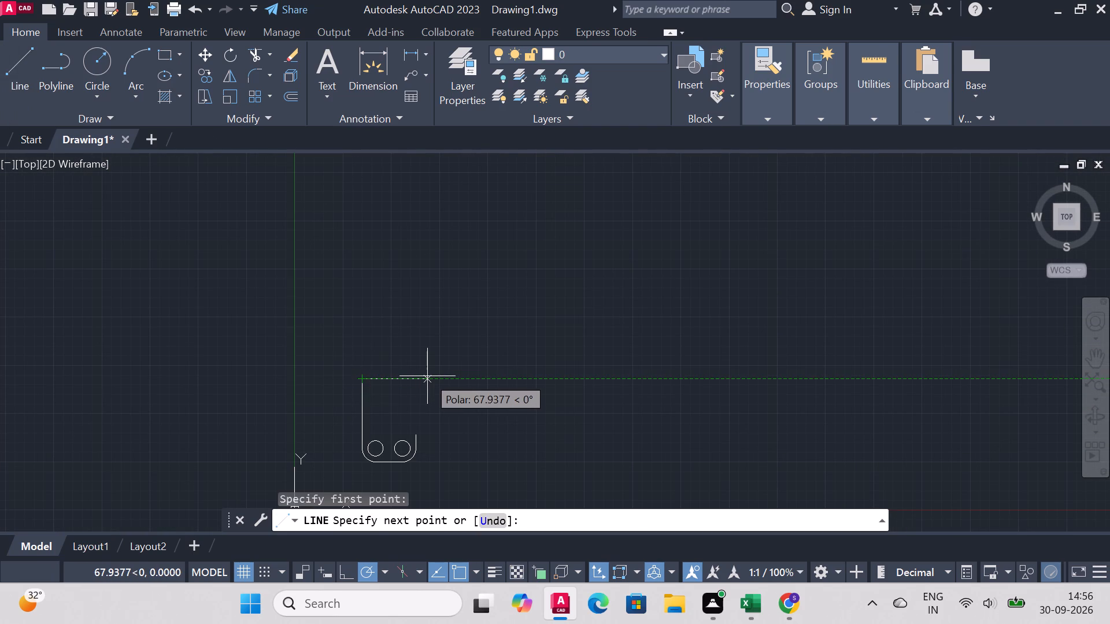
click(427, 376)
right_click(427, 376)
click(465, 181)
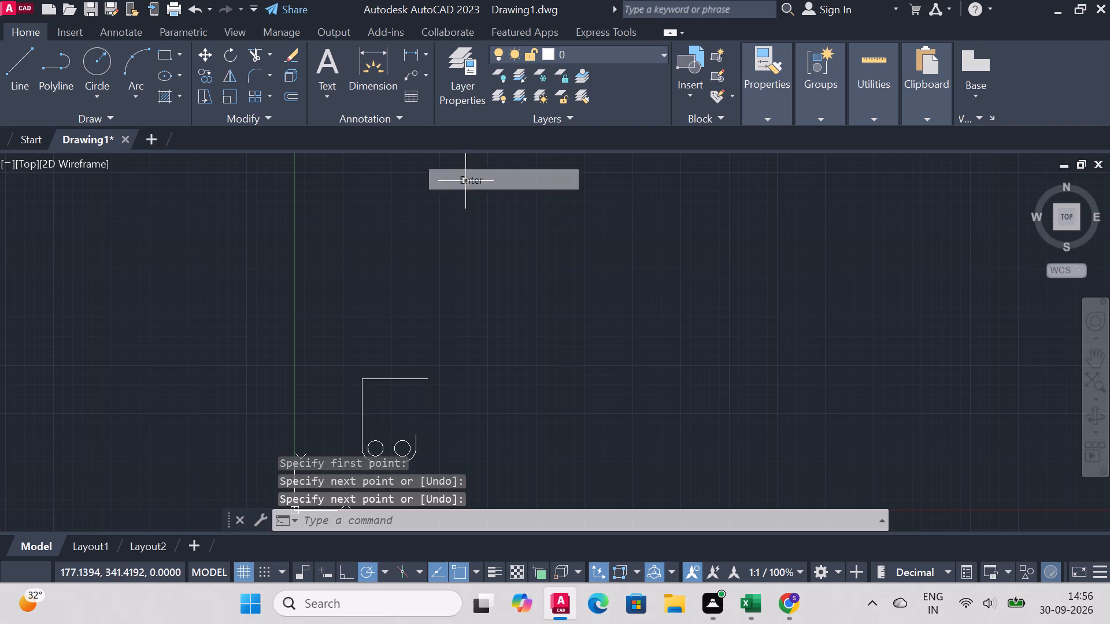
Draw a vertical line about 72 long from the left hole's centre up to the top horizontal line.
scroll(410, 399, down, 1)
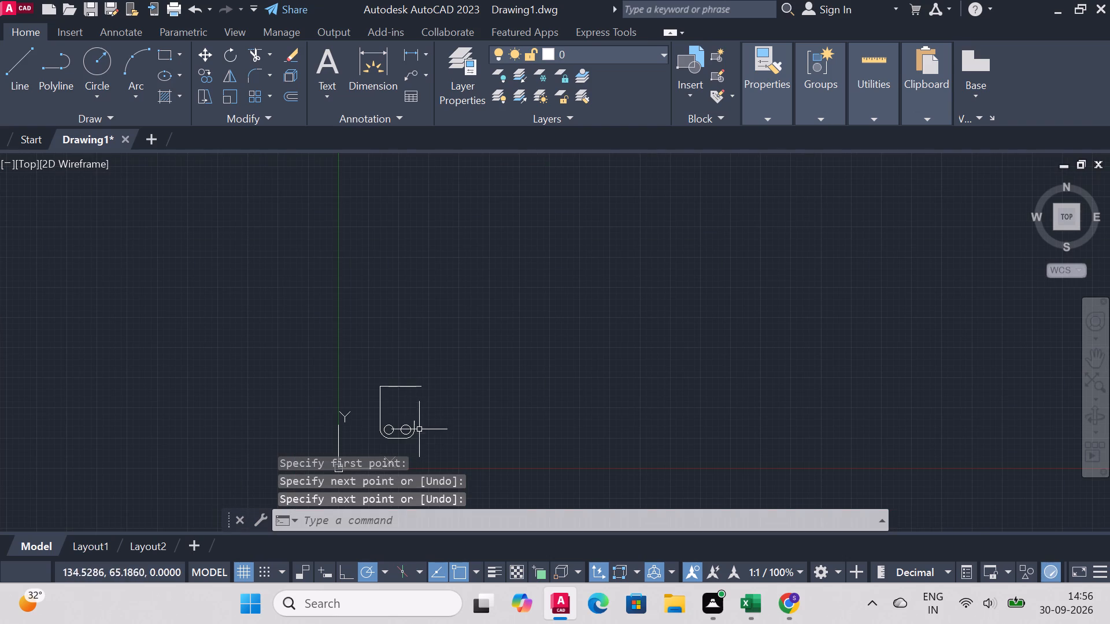
scroll(404, 440, up, 2)
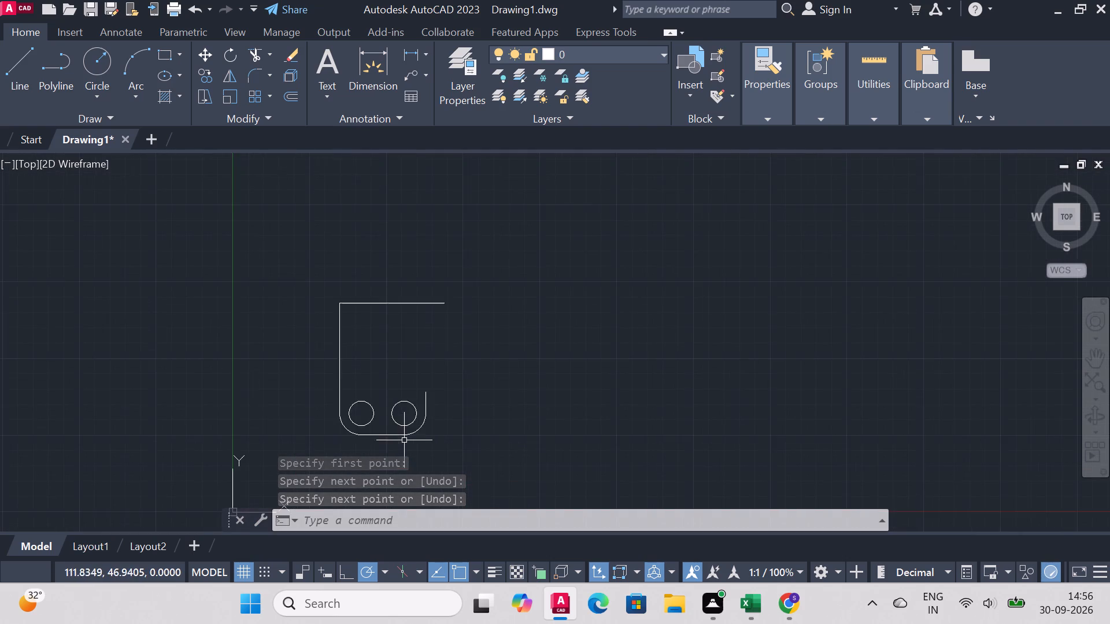
scroll(404, 440, up, 1)
scroll(336, 391, up, 2)
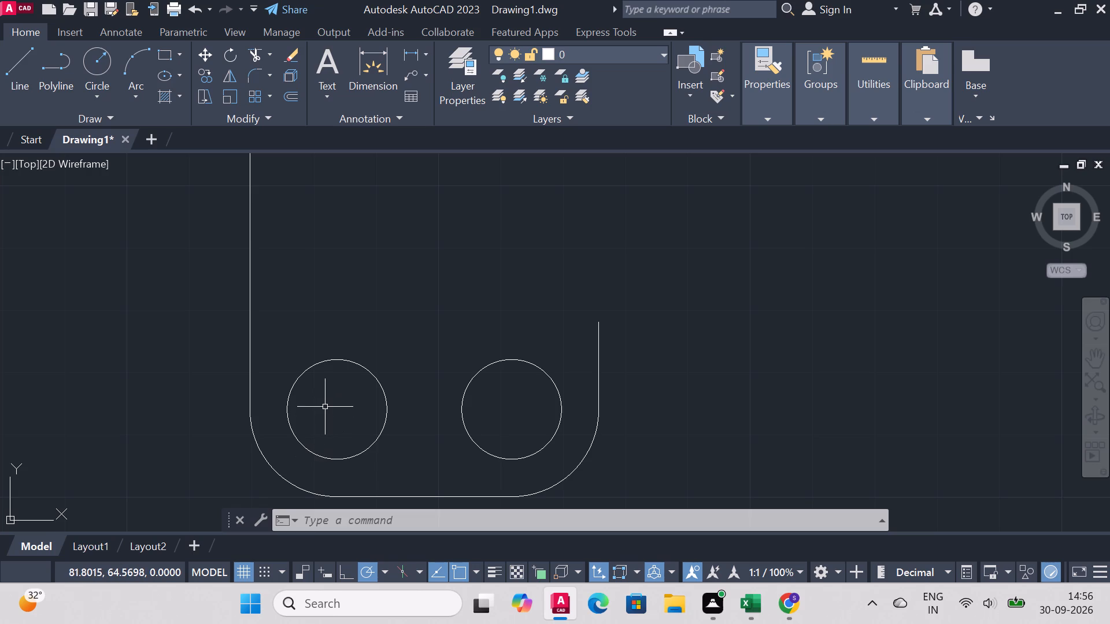
scroll(325, 407, down, 2)
scroll(325, 407, up, 2)
right_click(372, 268)
click(415, 245)
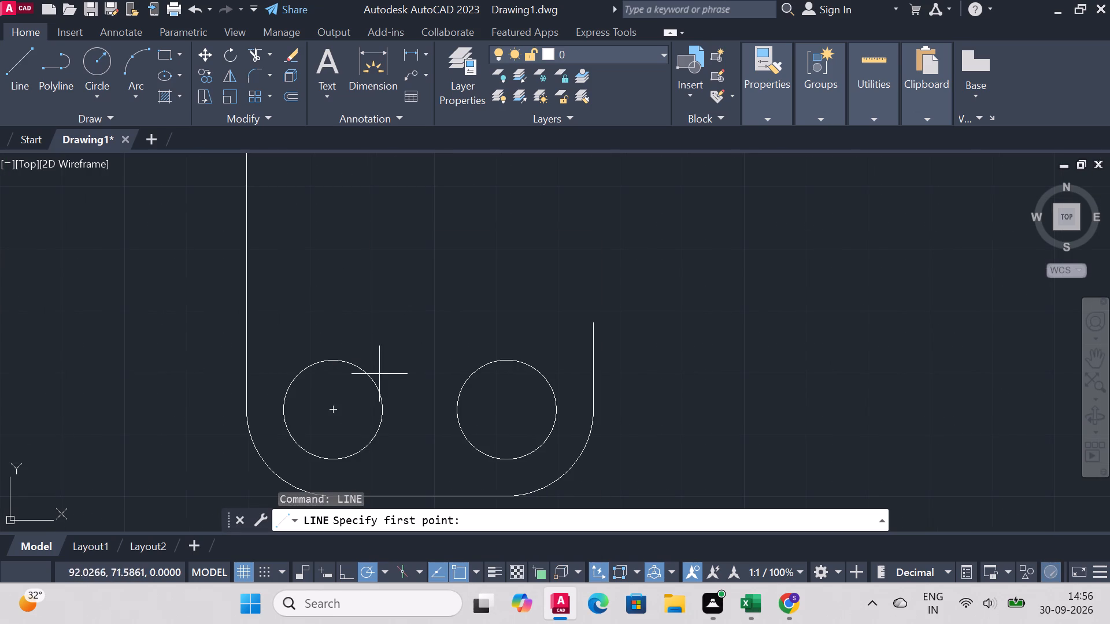
click(332, 413)
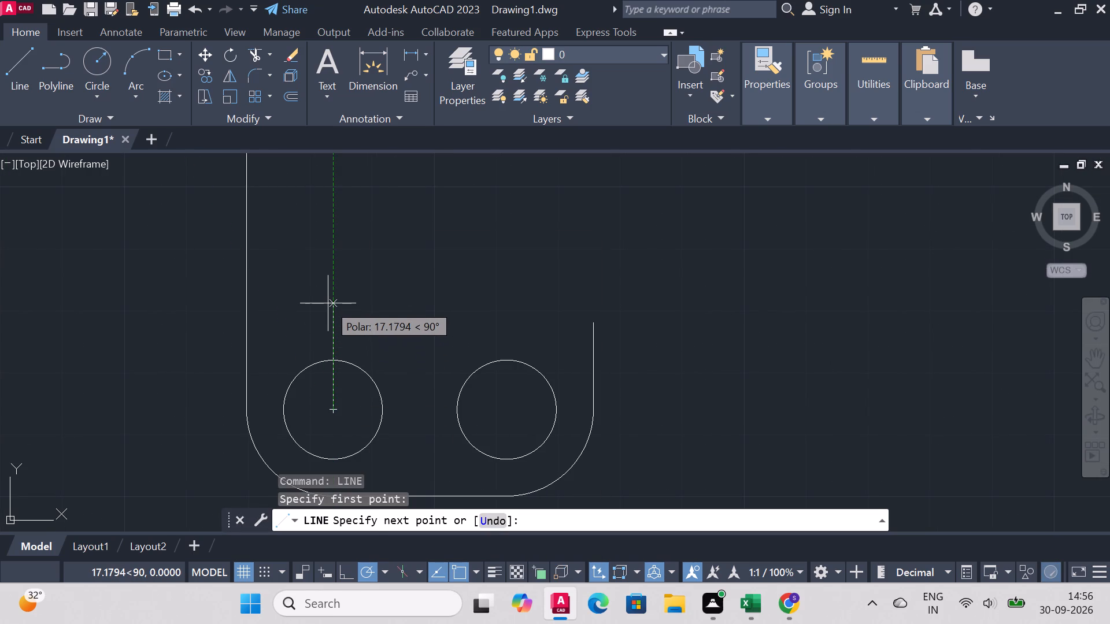
scroll(328, 303, down, 2)
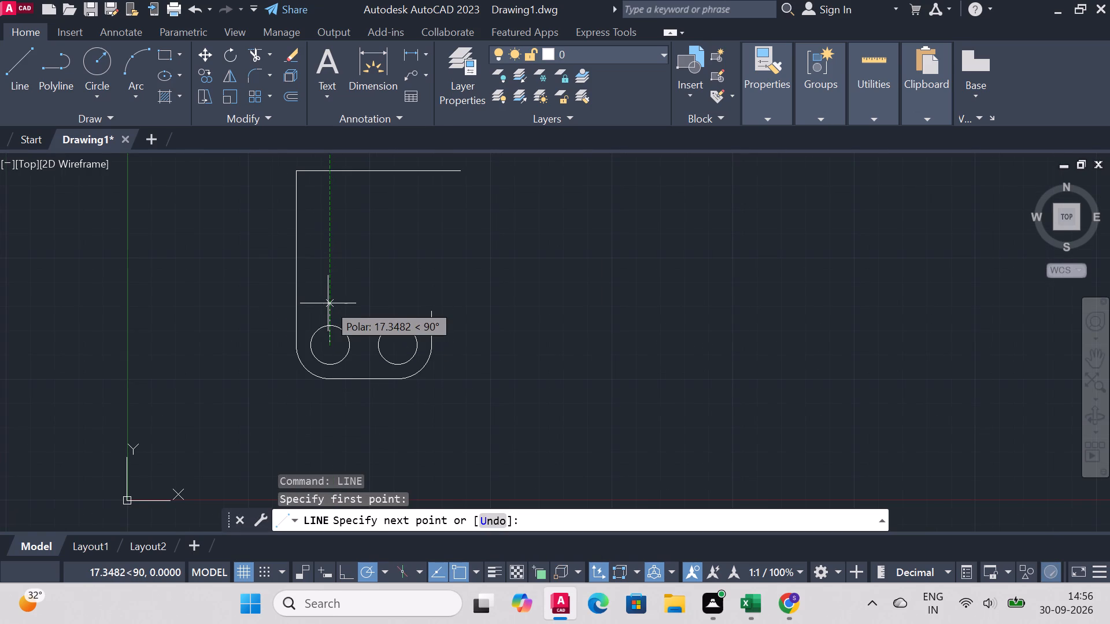
click(324, 173)
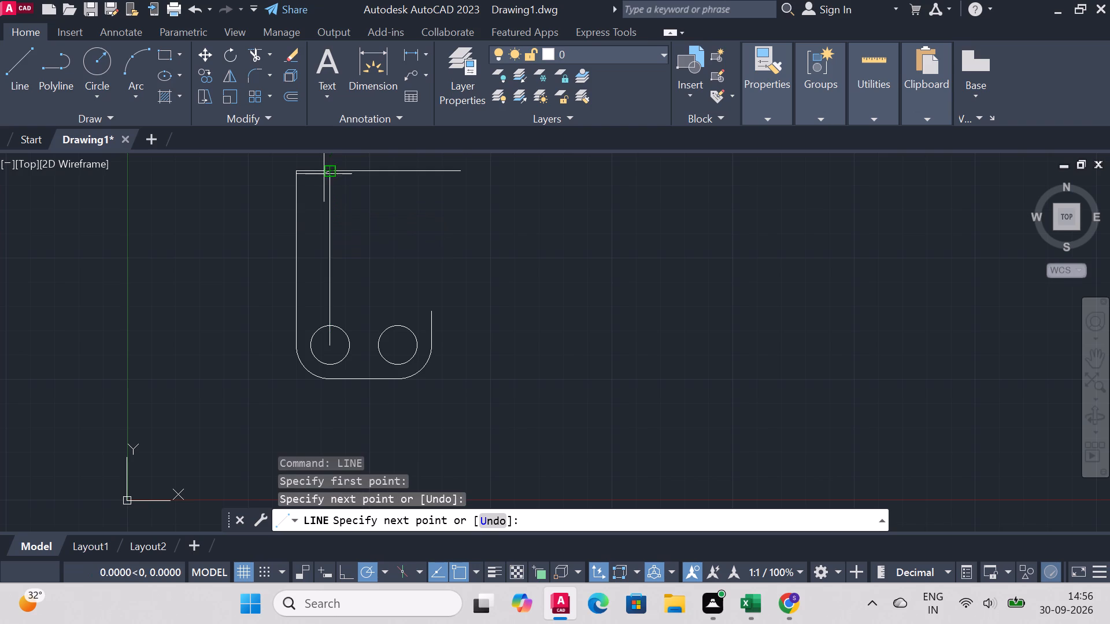
right_click(319, 177)
click(358, 194)
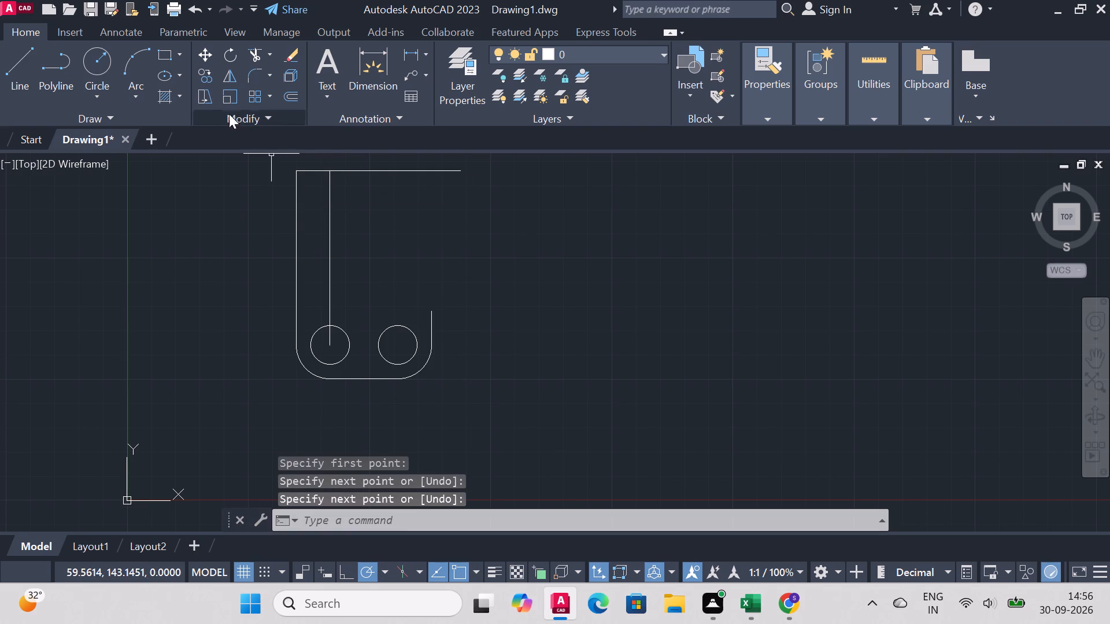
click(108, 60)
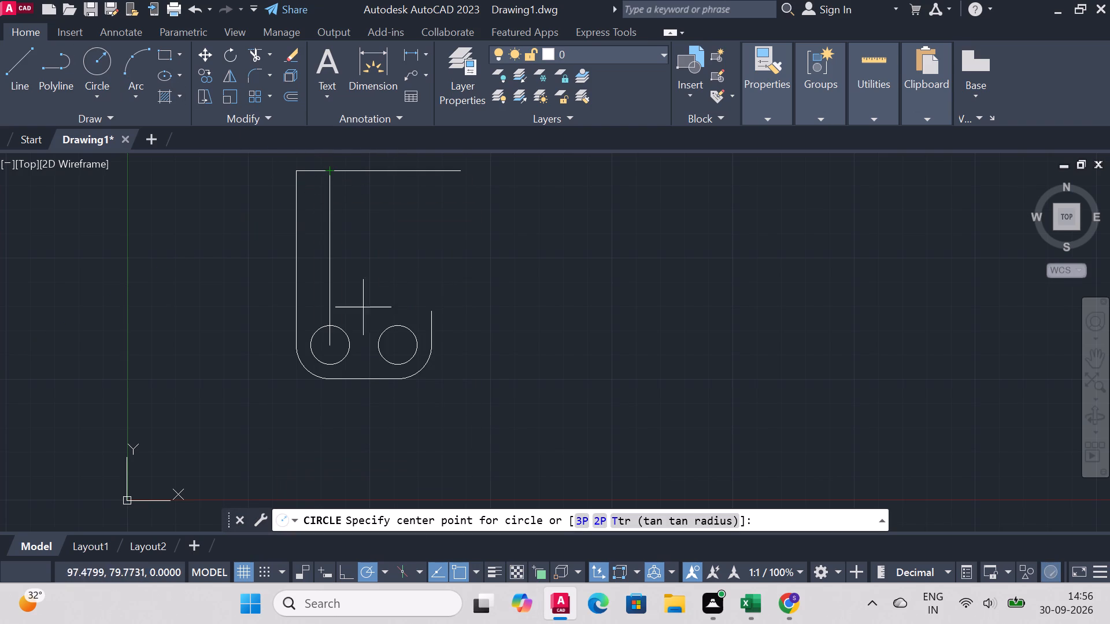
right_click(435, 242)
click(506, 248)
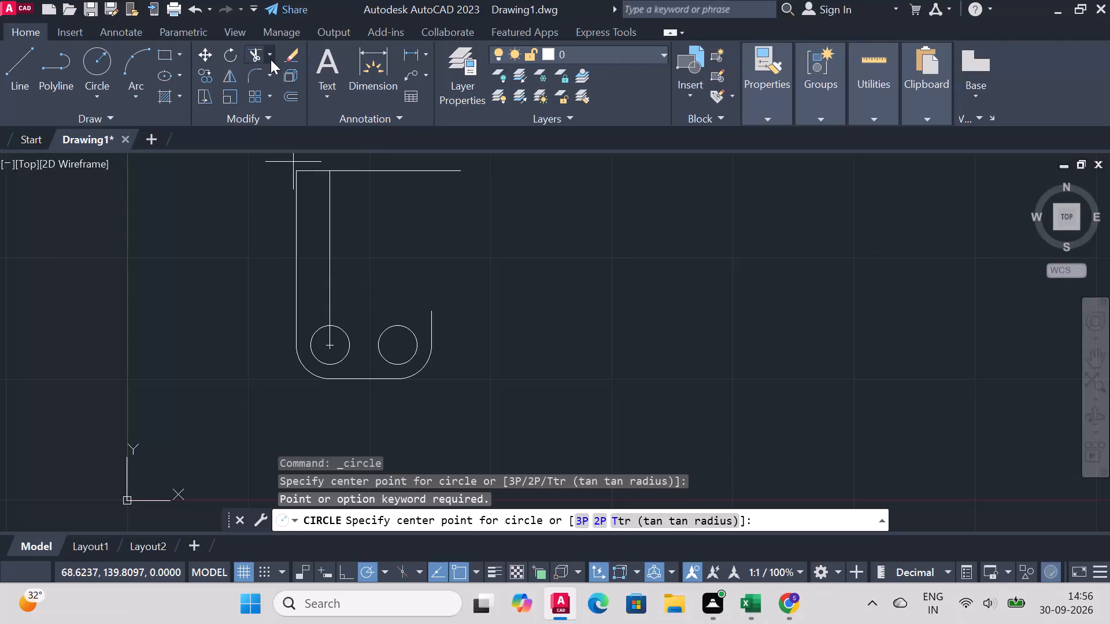
Copy the left 16-diameter circle from its centre to the upper end of the vertical construction line.
click(209, 76)
click(339, 329)
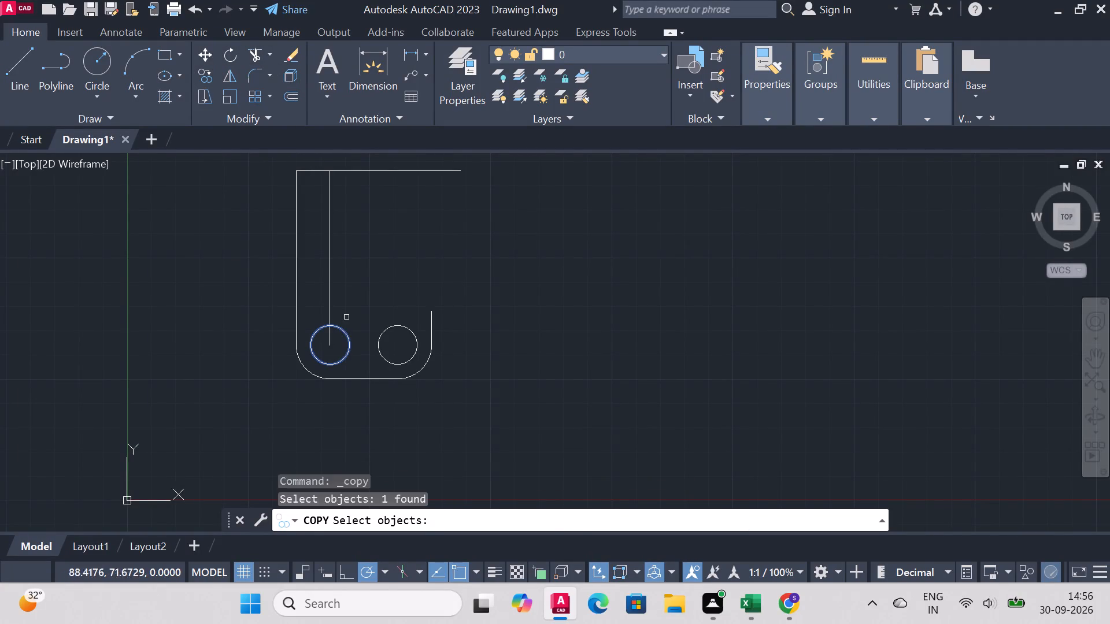
right_click(366, 290)
click(330, 347)
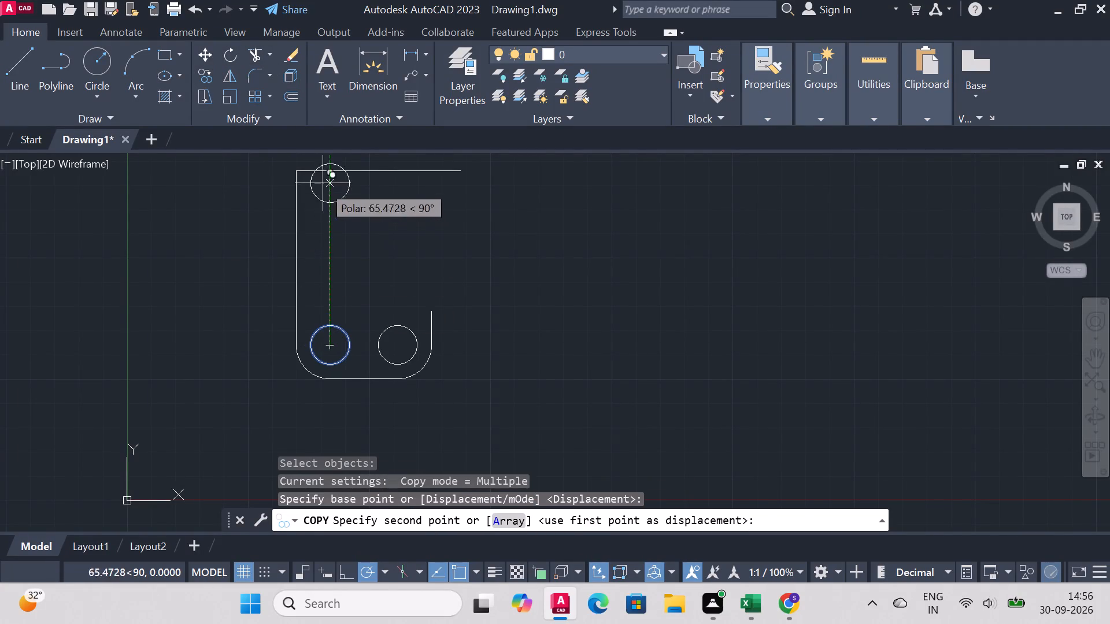
click(331, 176)
right_click(331, 176)
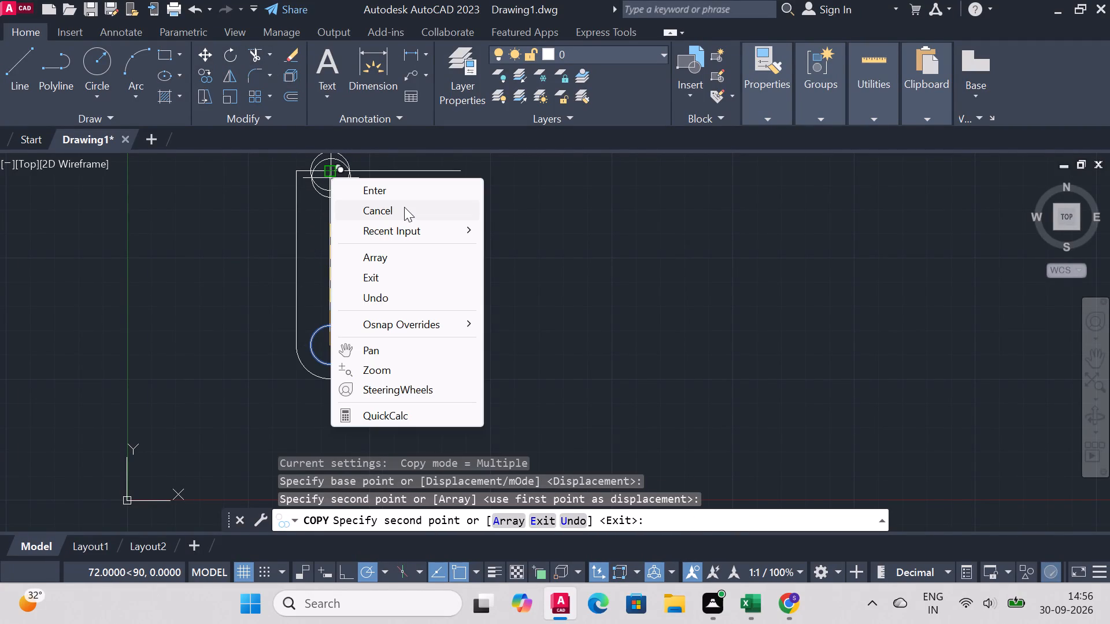
click(403, 190)
Draw a circle of radius 14 concentric with the copied circle on the top horizontal line.
scroll(411, 291, up, 2)
scroll(413, 281, down, 4)
scroll(413, 209, up, 2)
scroll(343, 239, up, 1)
click(112, 62)
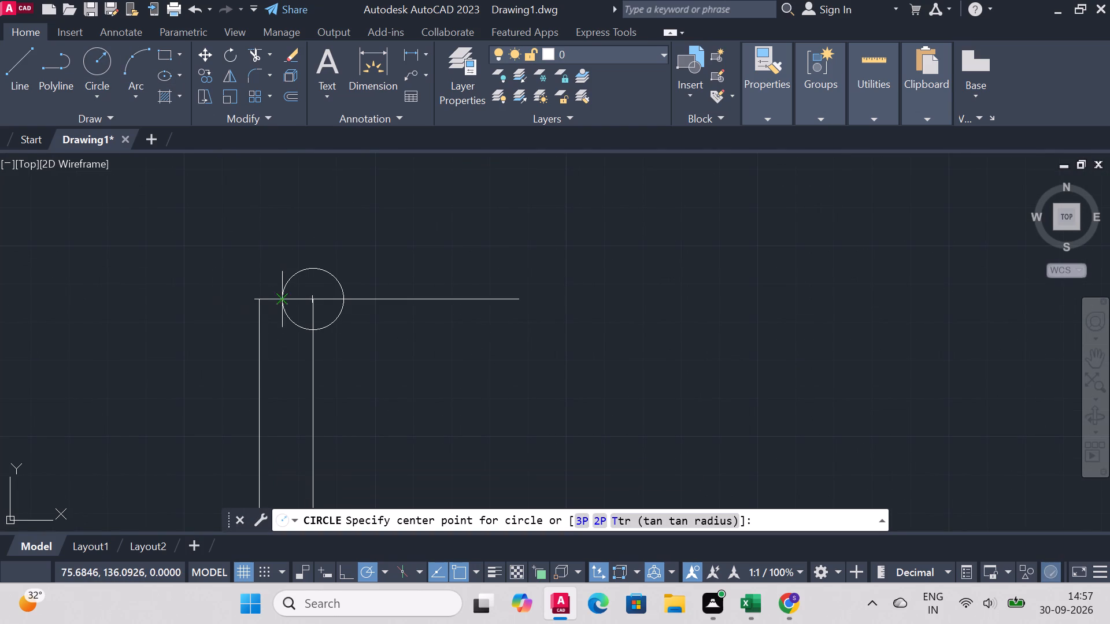
click(313, 300)
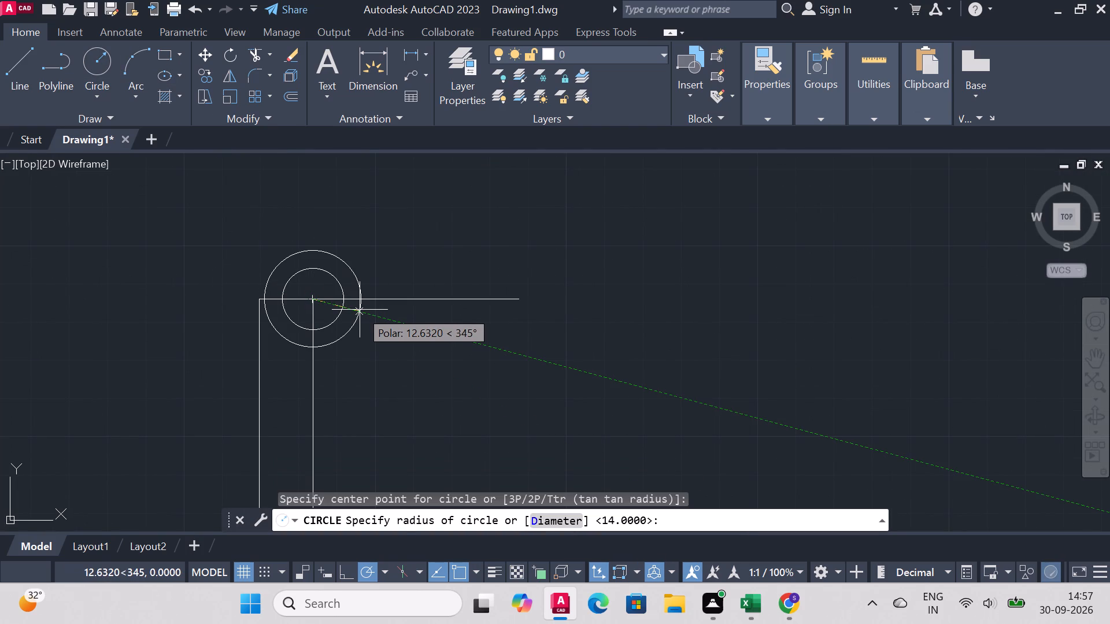
key(r)
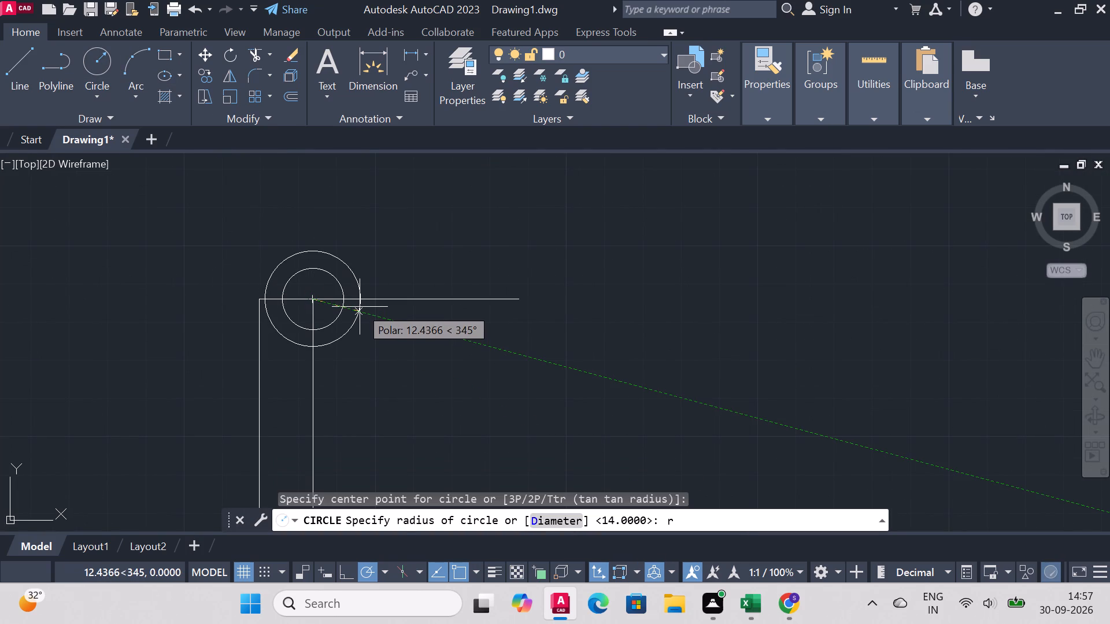
key(Return)
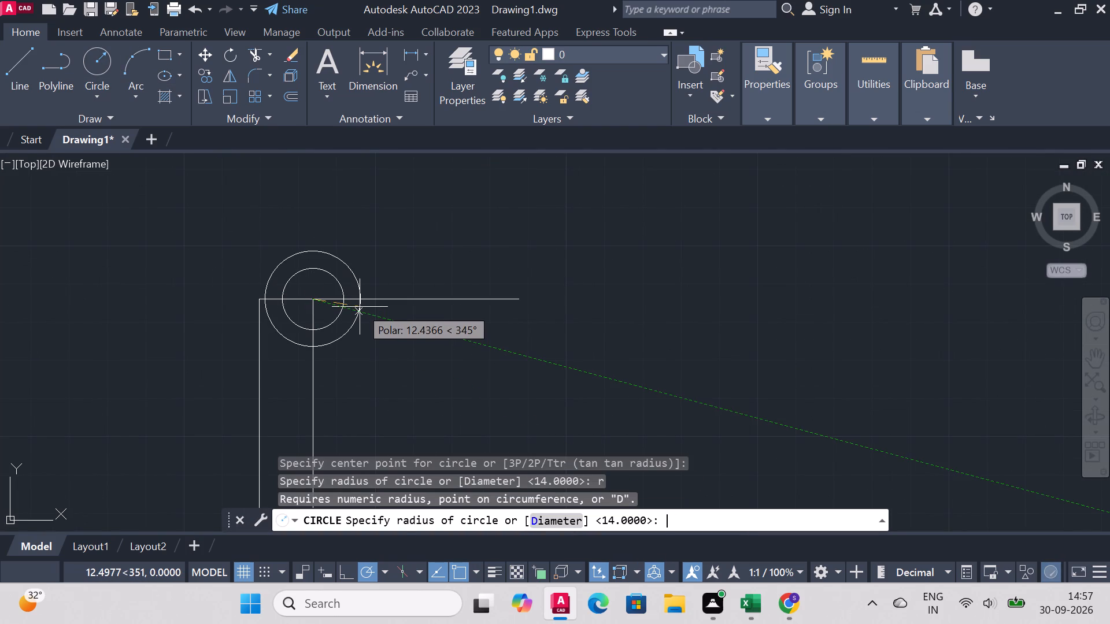
text(14)
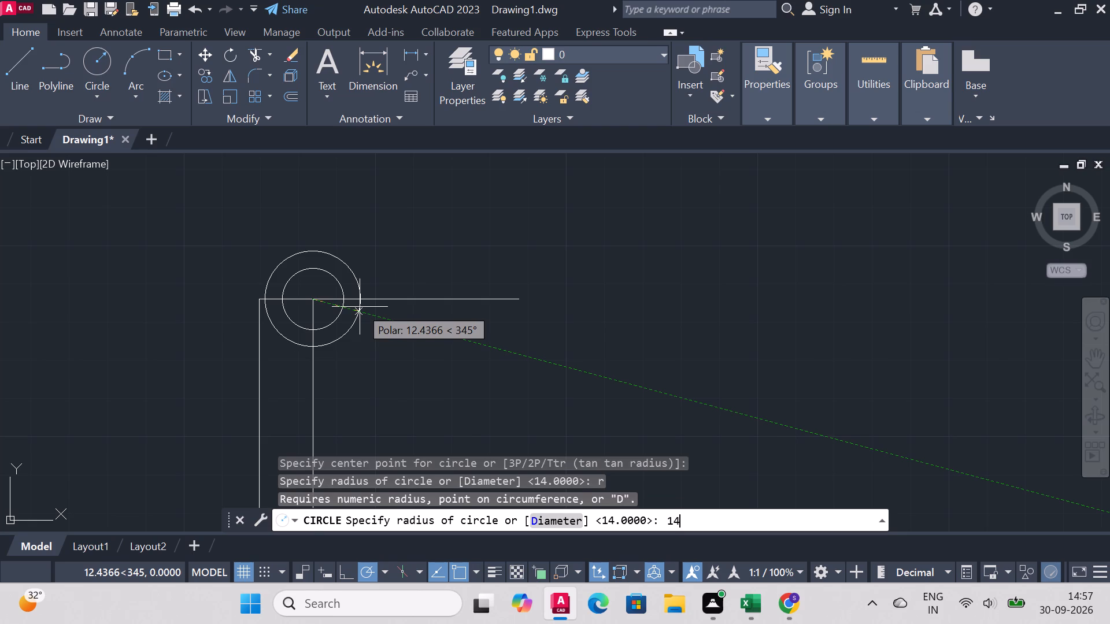
key(Return)
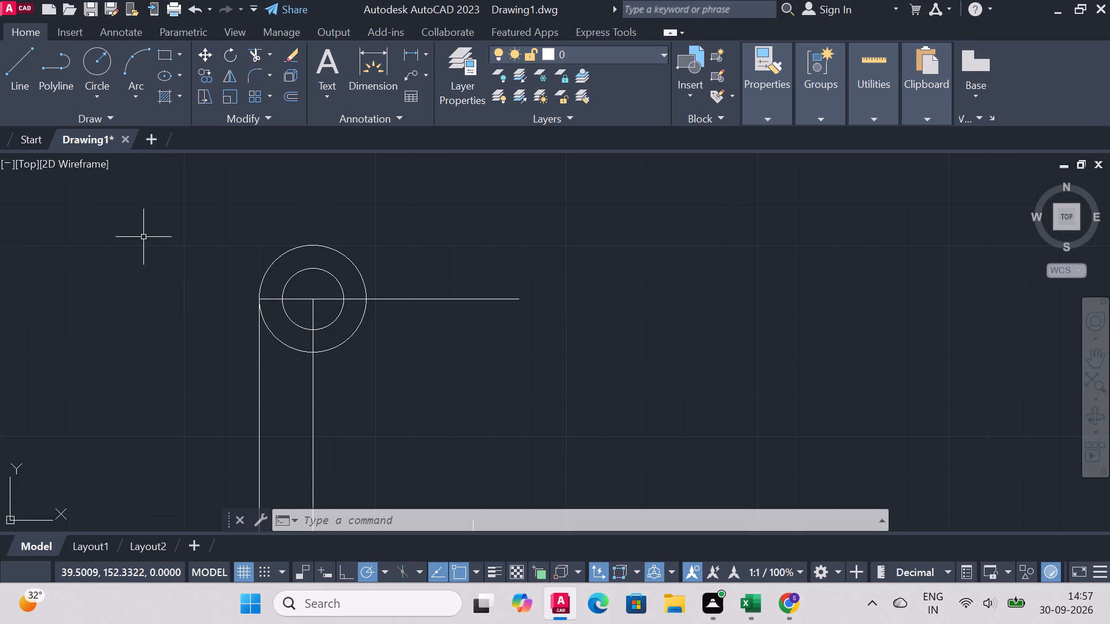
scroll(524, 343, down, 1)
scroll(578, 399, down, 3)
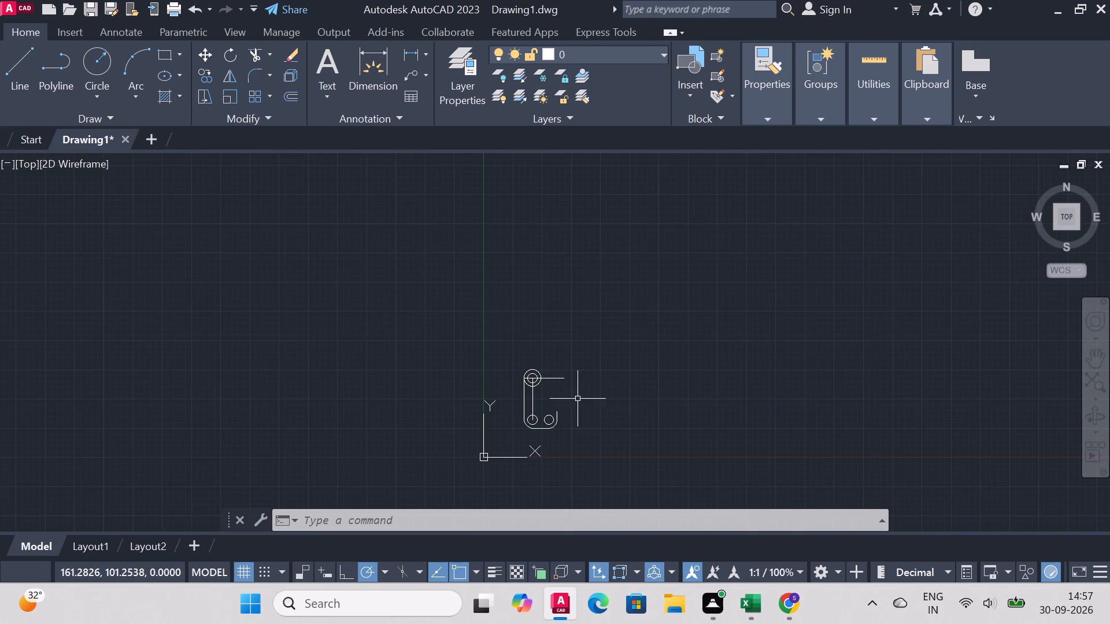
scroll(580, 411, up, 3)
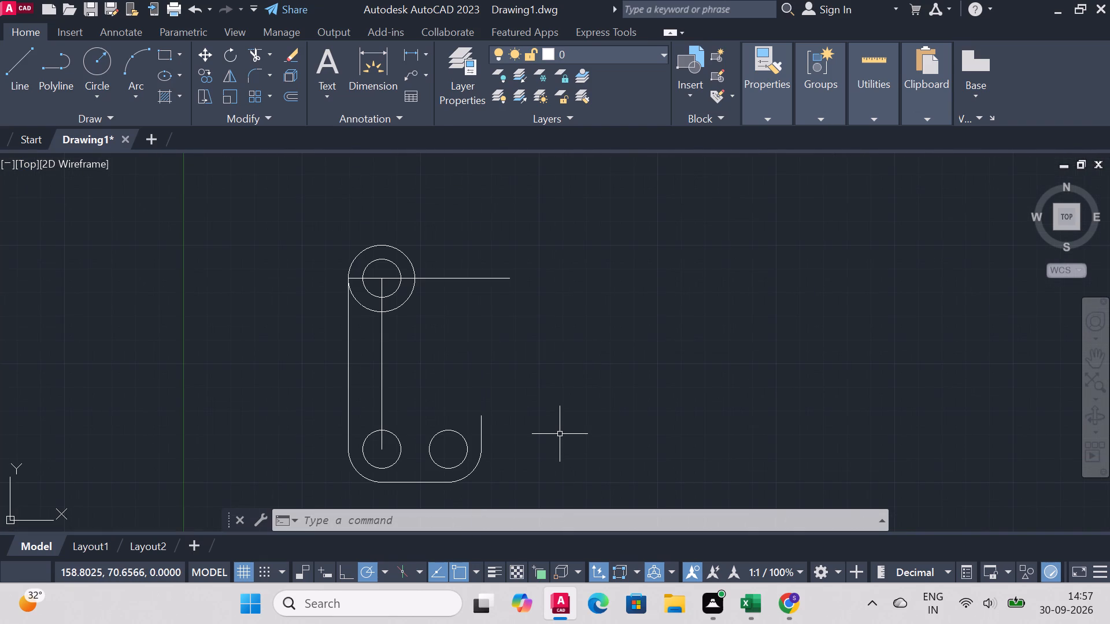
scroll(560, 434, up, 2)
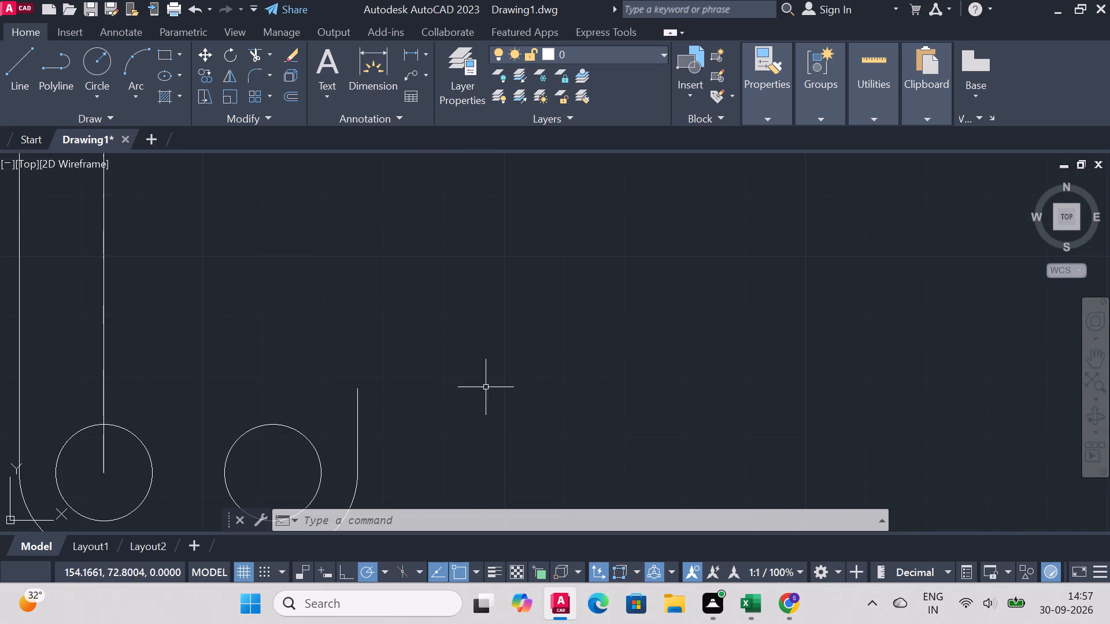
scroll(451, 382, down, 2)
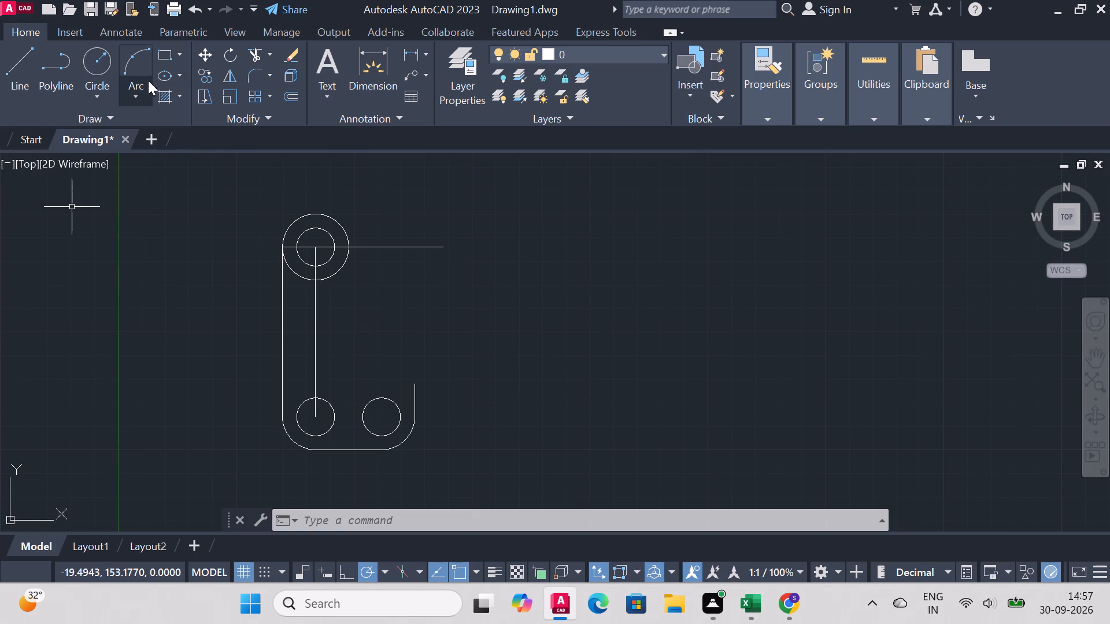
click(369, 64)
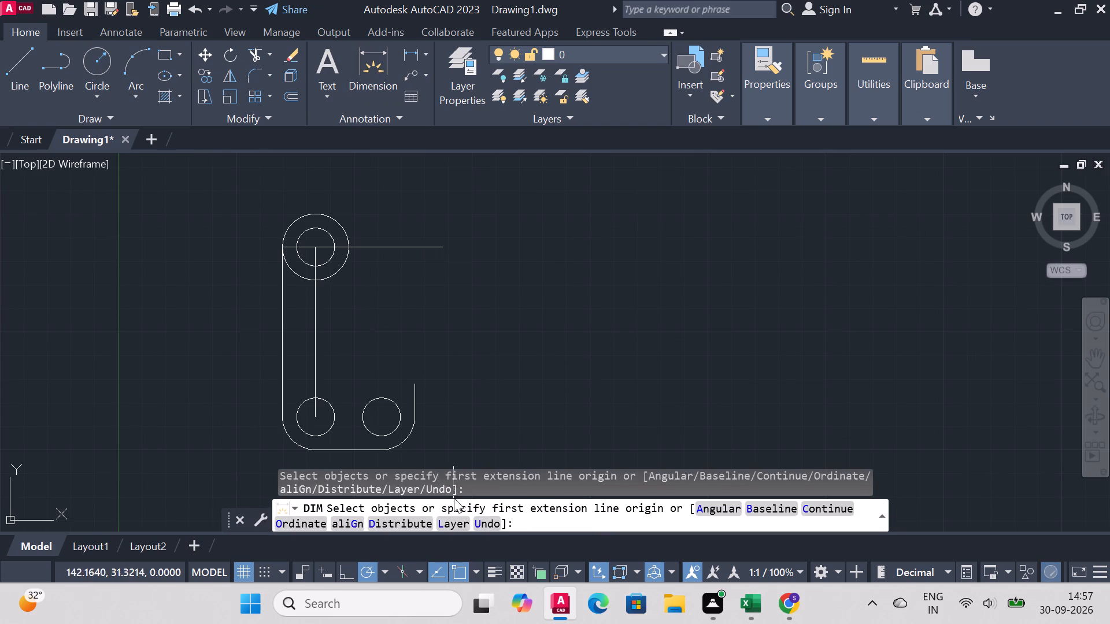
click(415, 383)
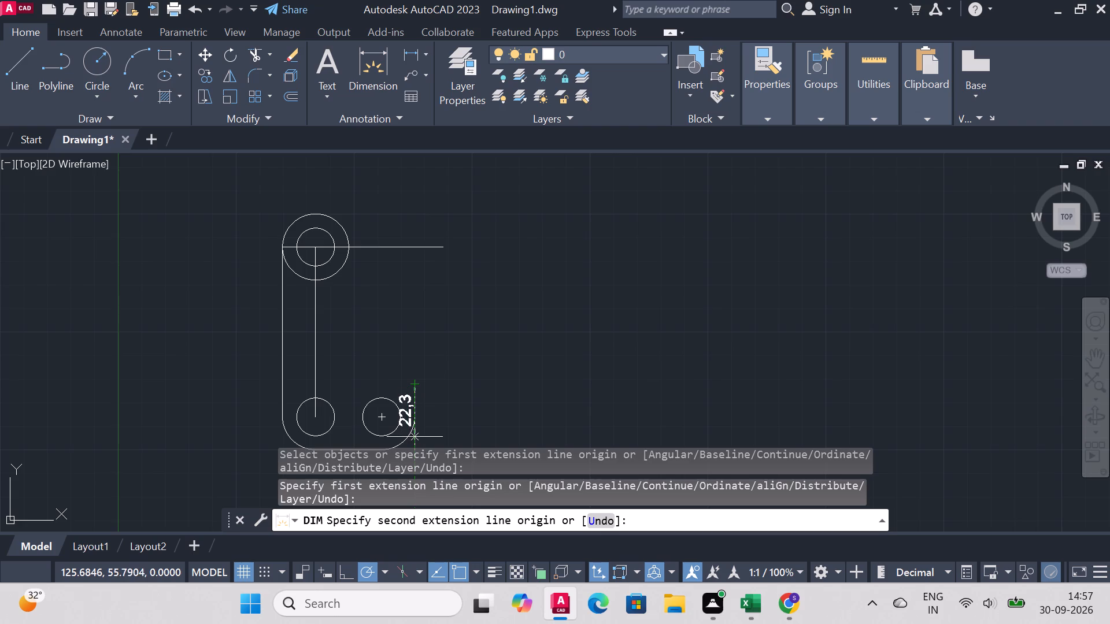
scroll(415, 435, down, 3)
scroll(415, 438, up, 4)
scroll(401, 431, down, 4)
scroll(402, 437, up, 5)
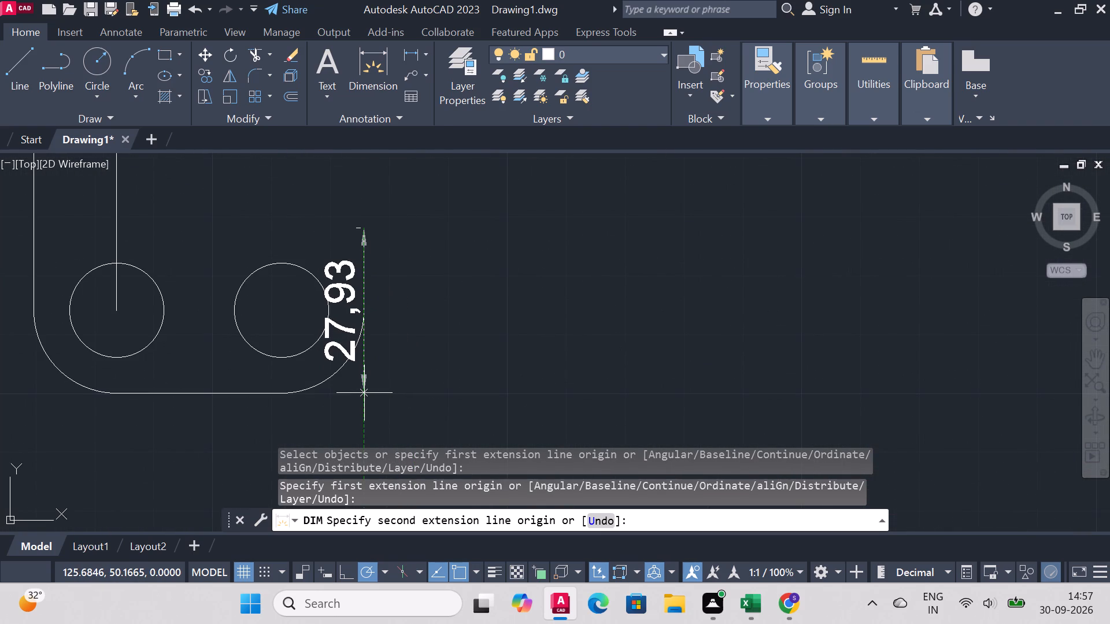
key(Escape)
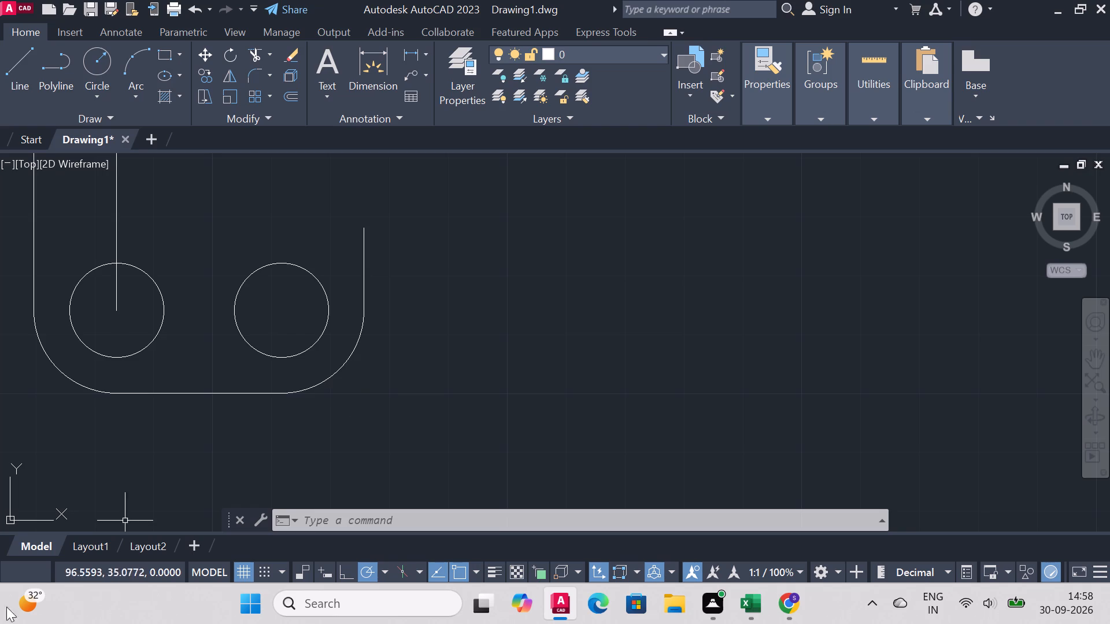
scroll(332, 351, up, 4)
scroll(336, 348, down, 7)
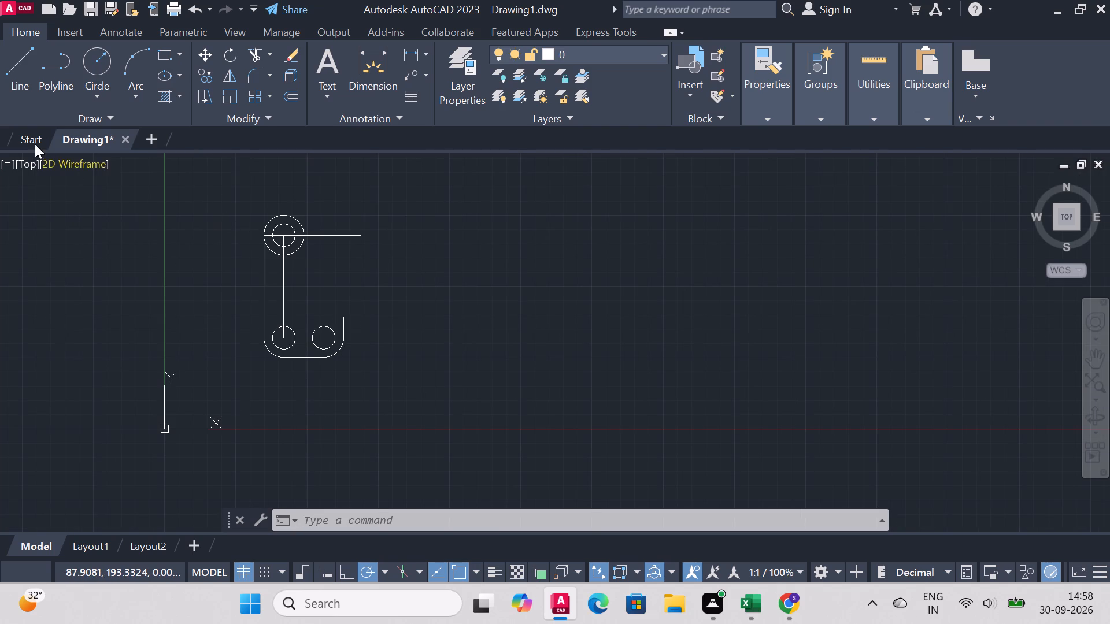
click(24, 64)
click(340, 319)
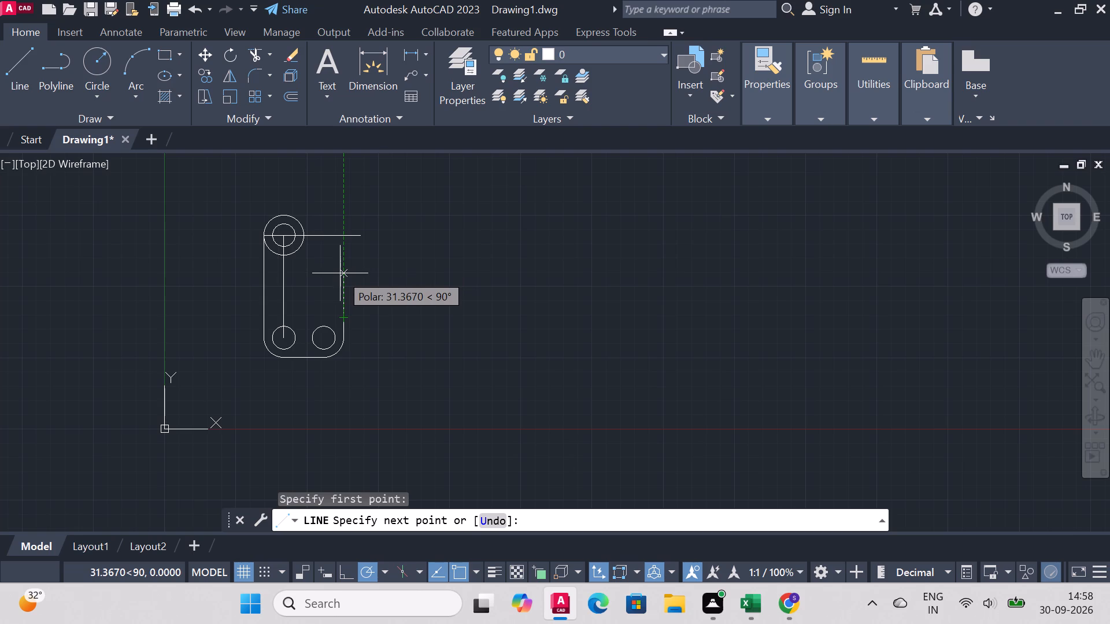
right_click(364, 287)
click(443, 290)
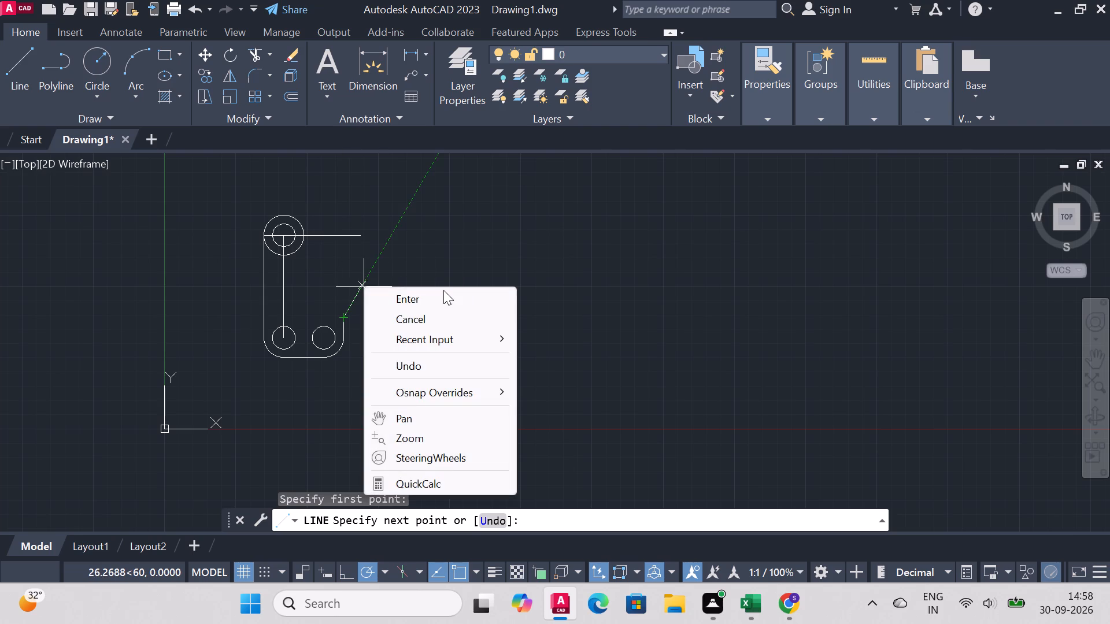
Draw a horizontal line about 23 long rightward from the right end of the profile's bottom edge.
click(8, 70)
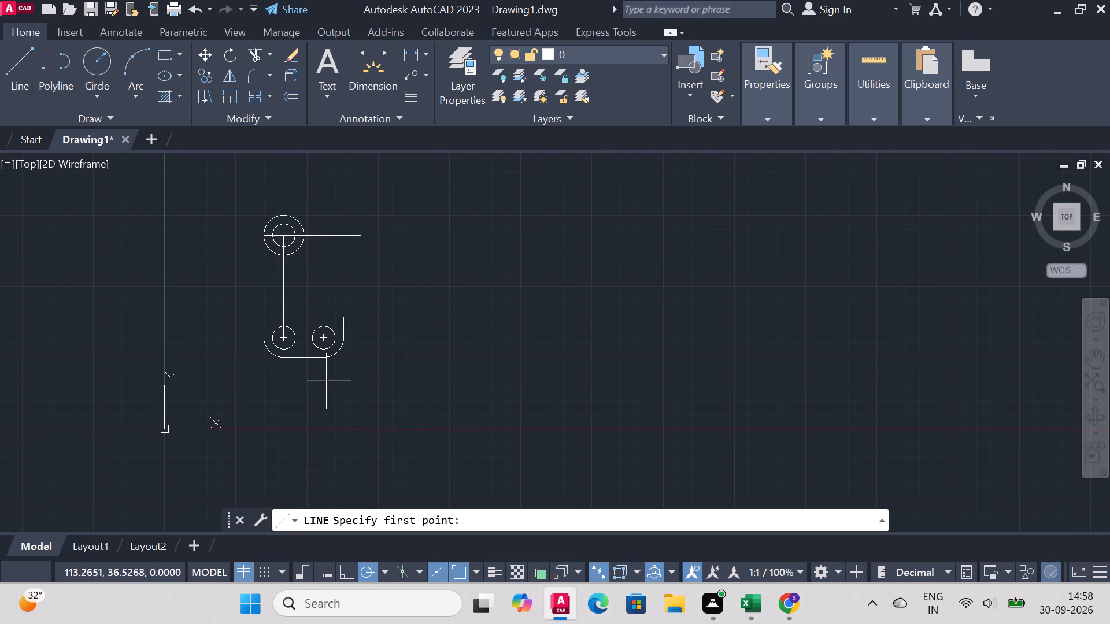
scroll(323, 480, up, 2)
scroll(364, 339, down, 1)
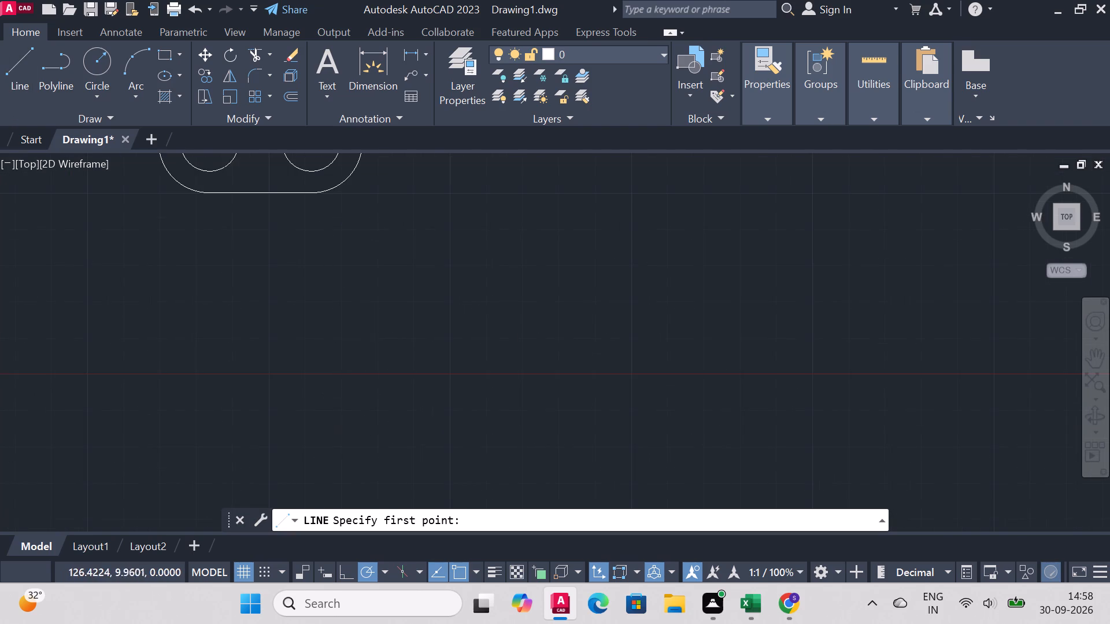
scroll(364, 339, down, 1)
scroll(383, 262, up, 3)
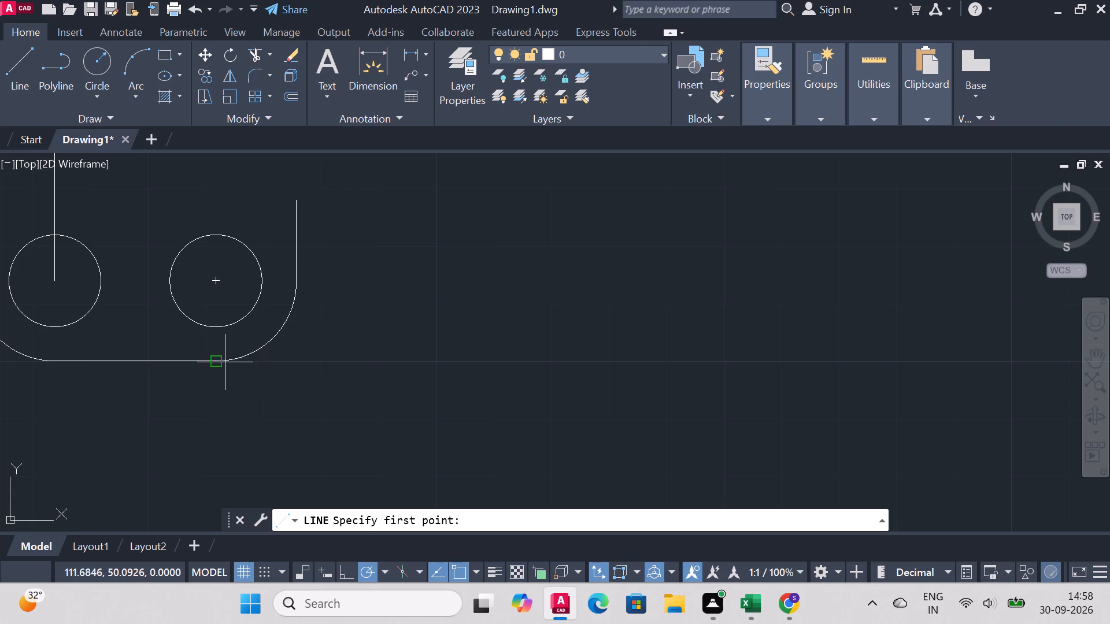
click(218, 363)
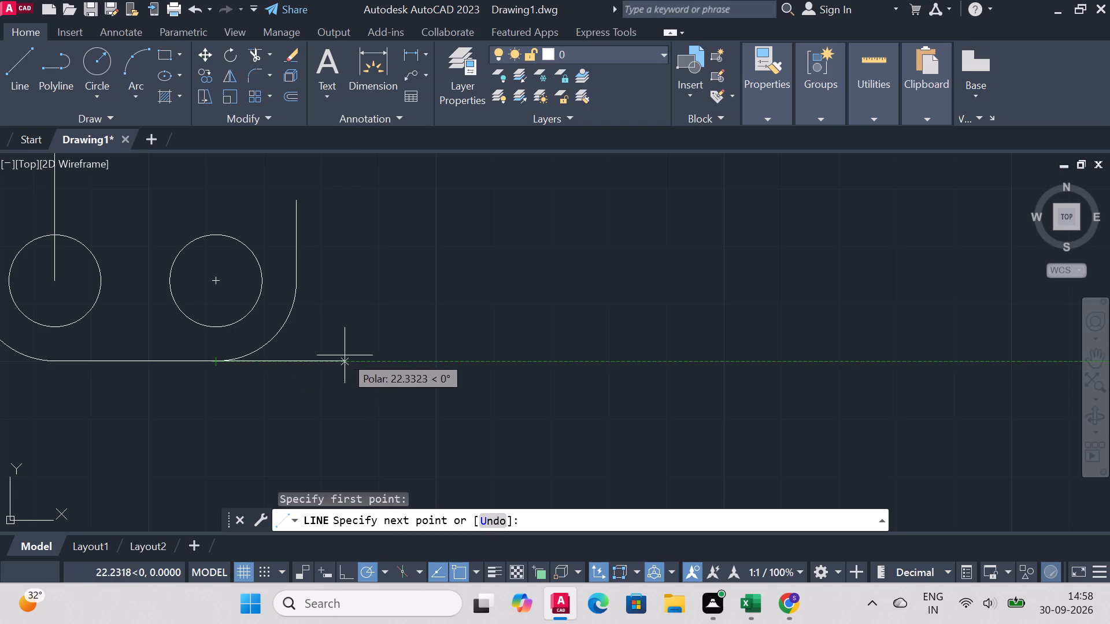
click(350, 355)
right_click(351, 352)
click(396, 369)
Draw a 14-long vertical line from the upper end of the lower-right corner arc down to the horizontal extension line.
right_click(378, 229)
click(433, 241)
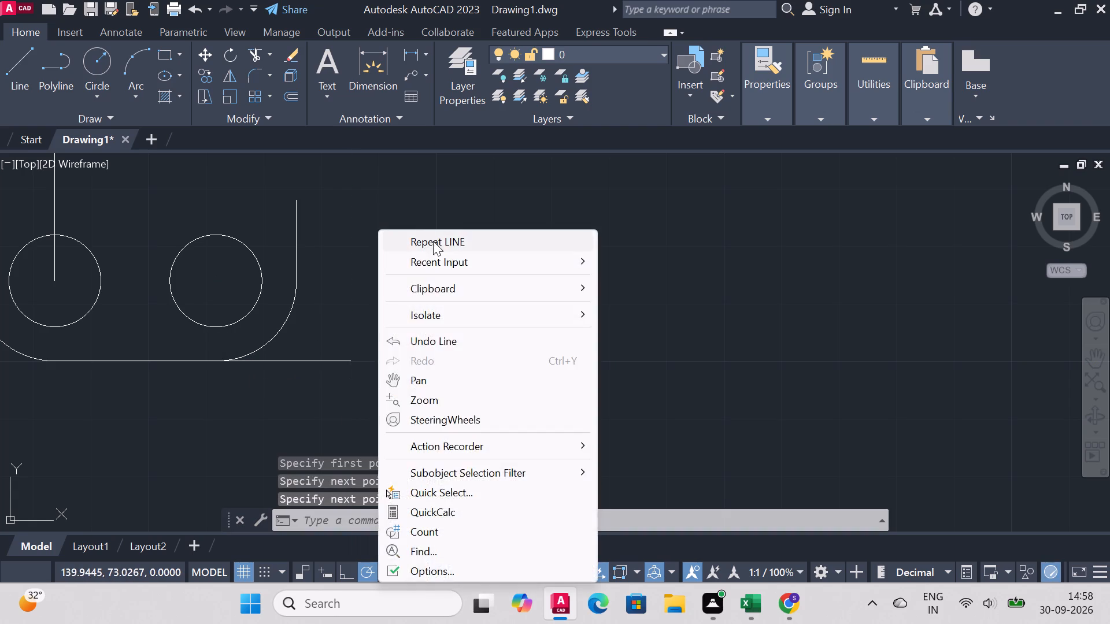
click(297, 281)
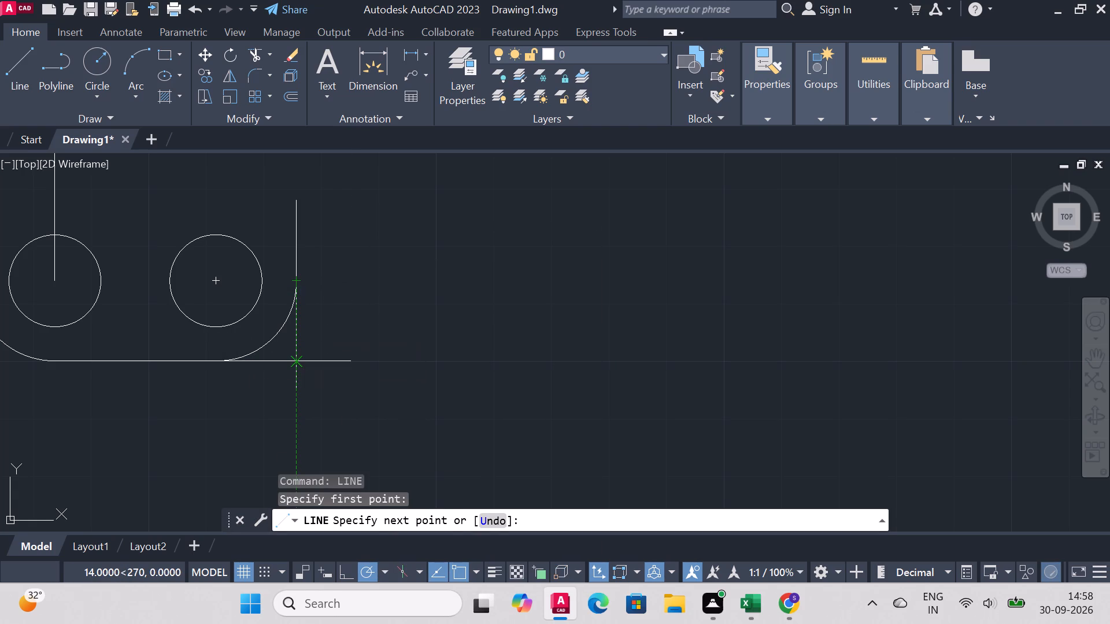
click(300, 357)
right_click(299, 356)
click(358, 361)
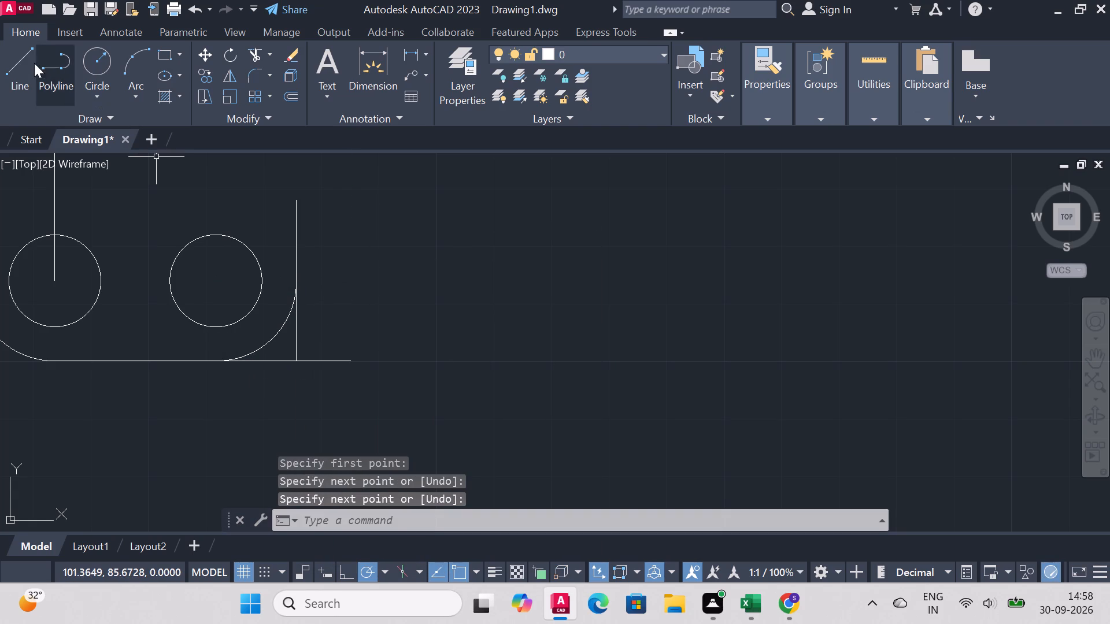
Draw a vertical line 72 long upward from the intersection outside the lower-right rounded corner.
click(28, 62)
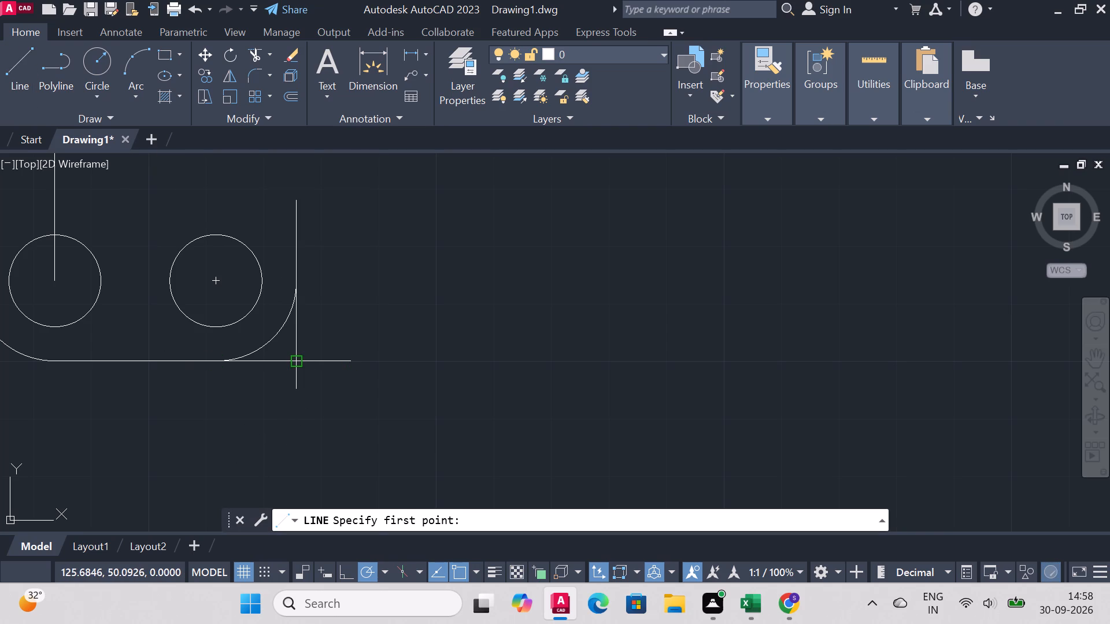
click(300, 362)
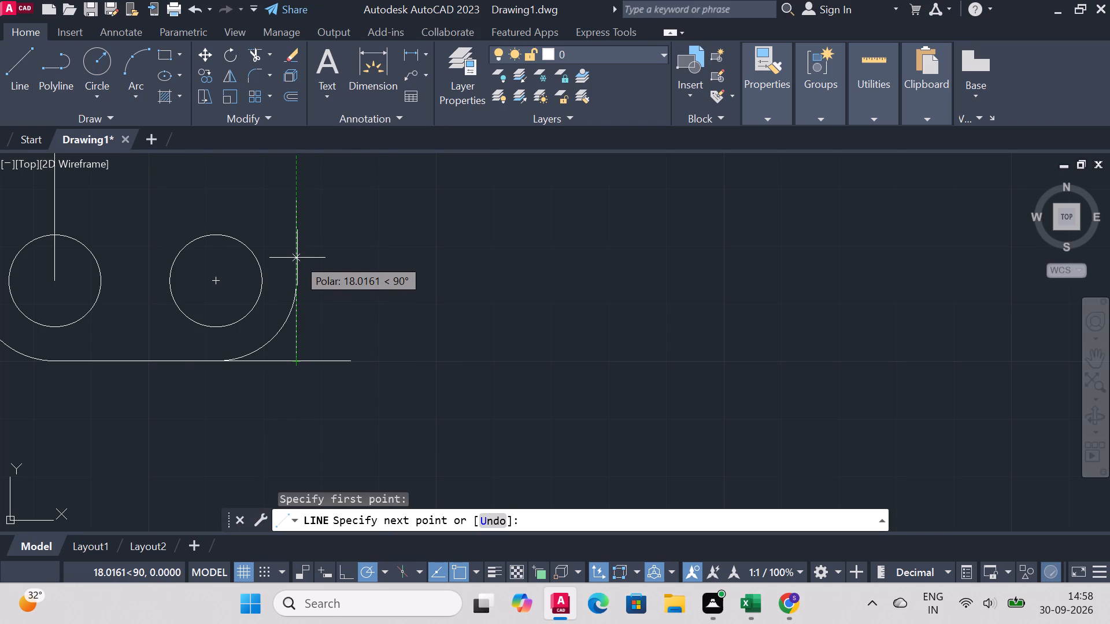
text(72)
key(Return)
Continue with a horizontal line 42 long leftward to the vertical construction line, and end the line.
scroll(370, 291, down, 3)
scroll(351, 242, up, 1)
scroll(364, 249, down, 2)
scroll(367, 209, up, 3)
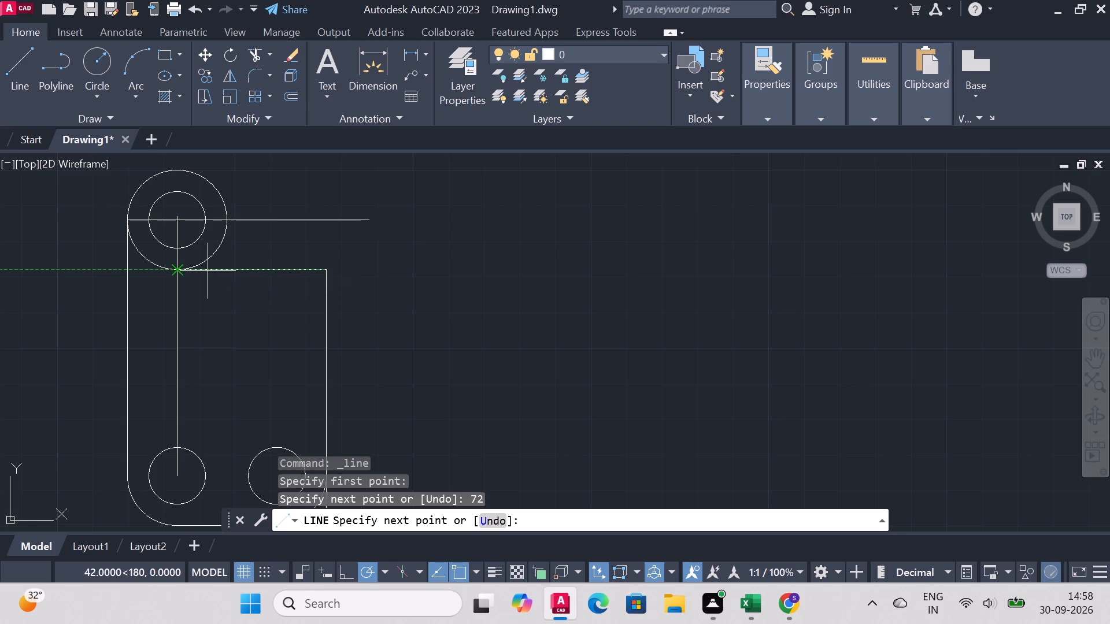
click(208, 271)
right_click(208, 271)
click(265, 289)
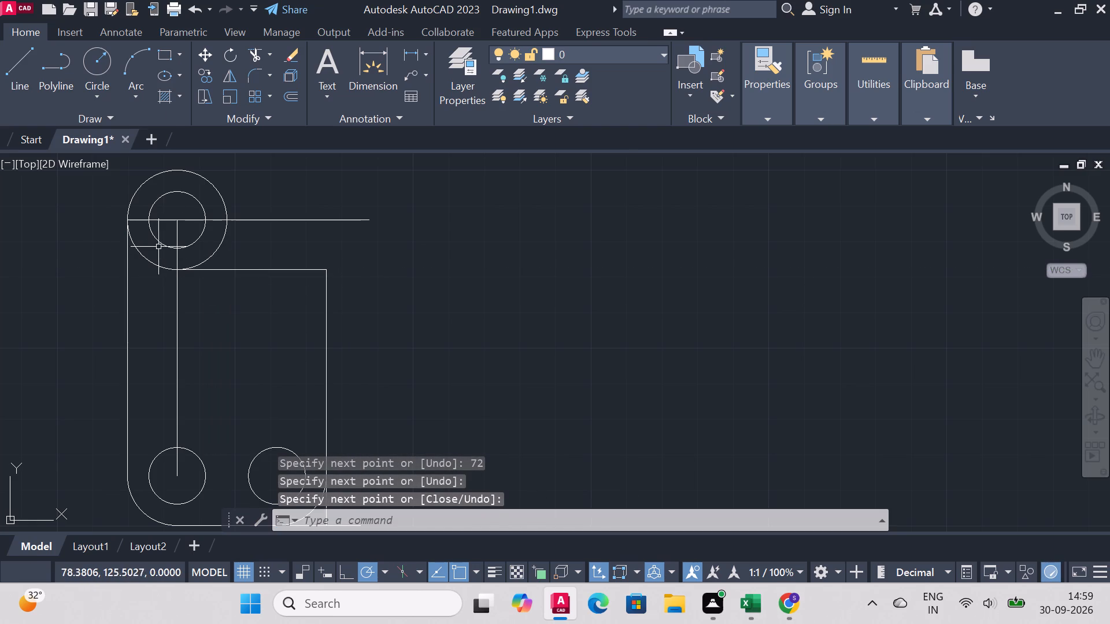
Trim away the lower half of the 14-radius outer circle around the upper hole.
click(253, 61)
drag(210, 240, 216, 246)
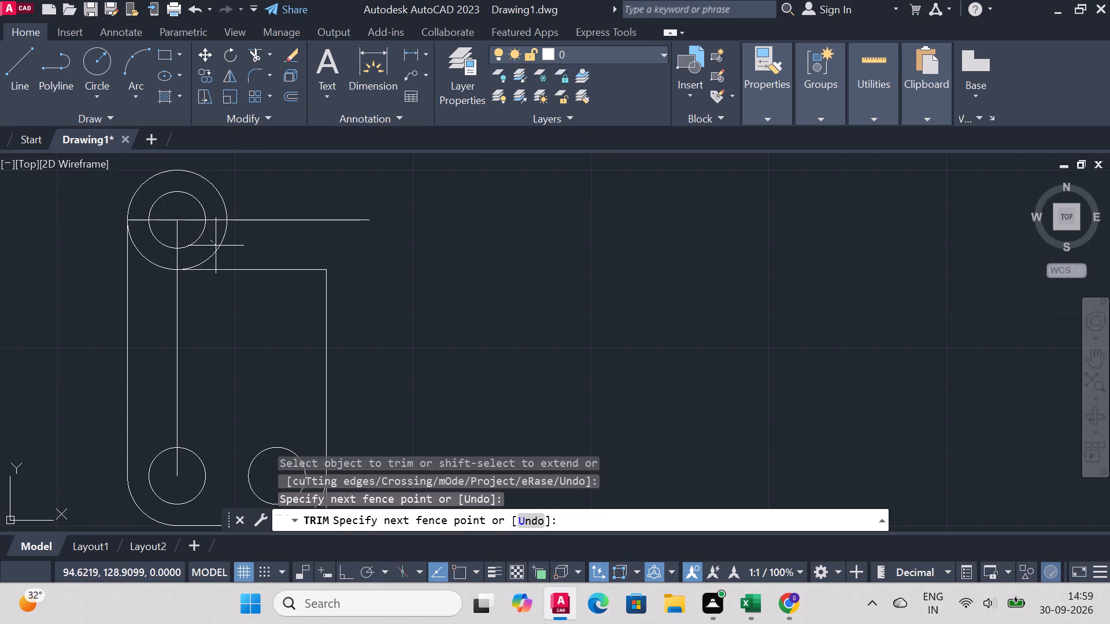
drag(216, 246, 225, 250)
drag(149, 253, 145, 268)
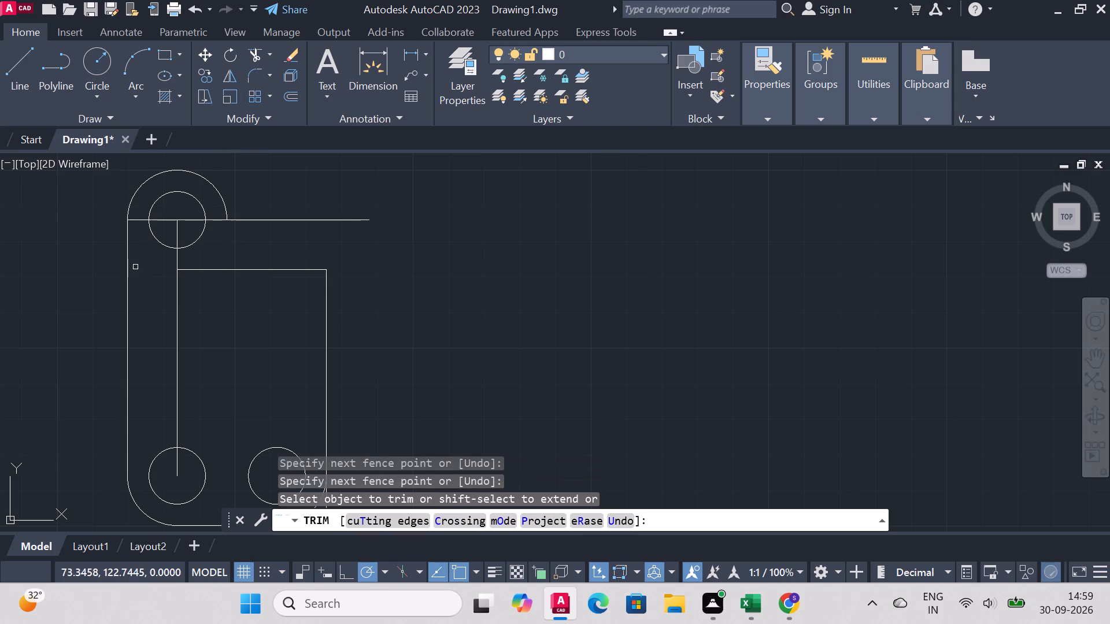
Draw a vertical line about 14 long from the upper arc's right end down to the horizontal shoulder line.
click(28, 55)
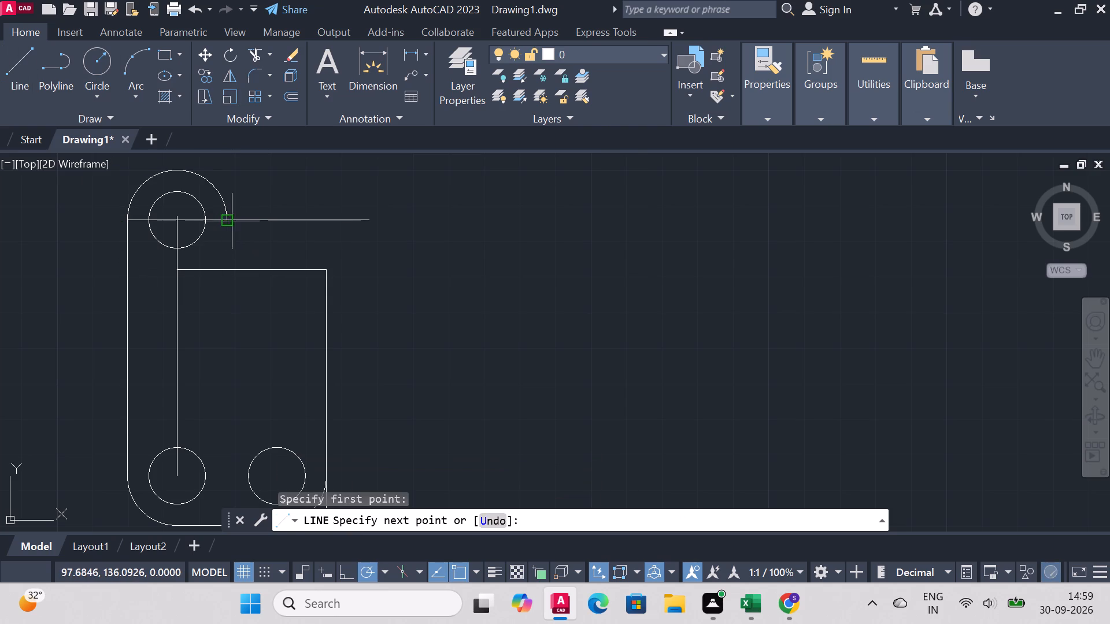
click(232, 221)
click(228, 269)
right_click(228, 264)
click(290, 274)
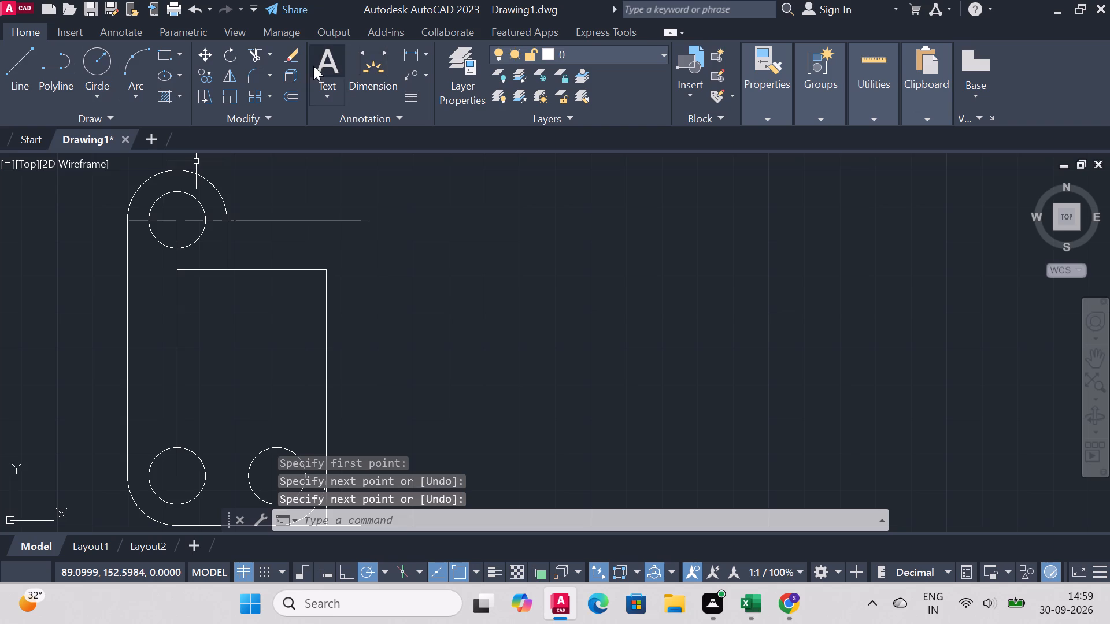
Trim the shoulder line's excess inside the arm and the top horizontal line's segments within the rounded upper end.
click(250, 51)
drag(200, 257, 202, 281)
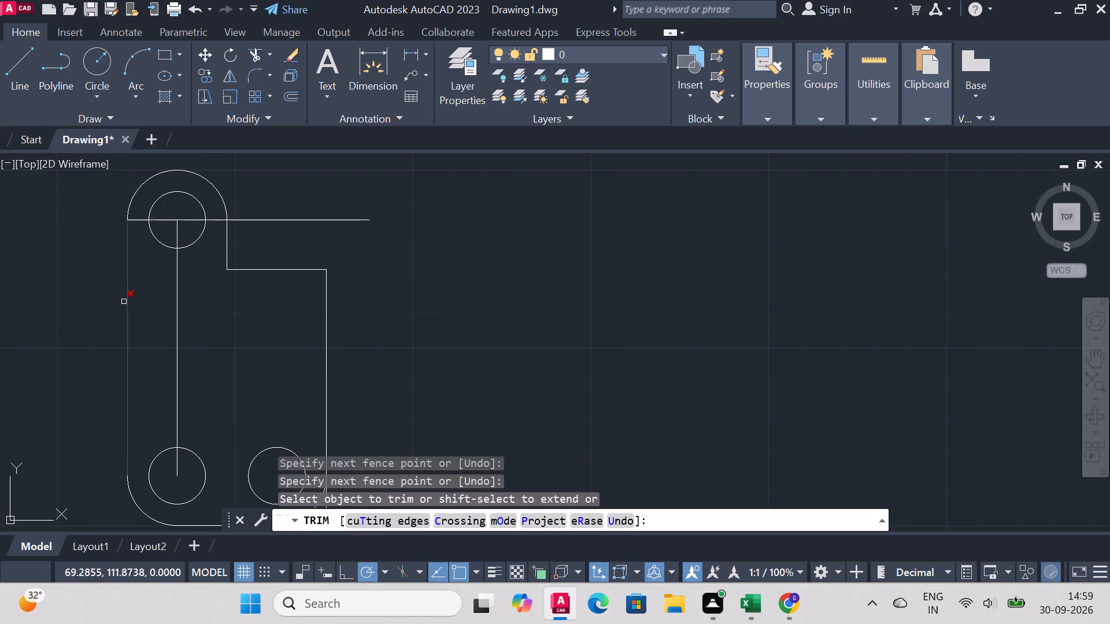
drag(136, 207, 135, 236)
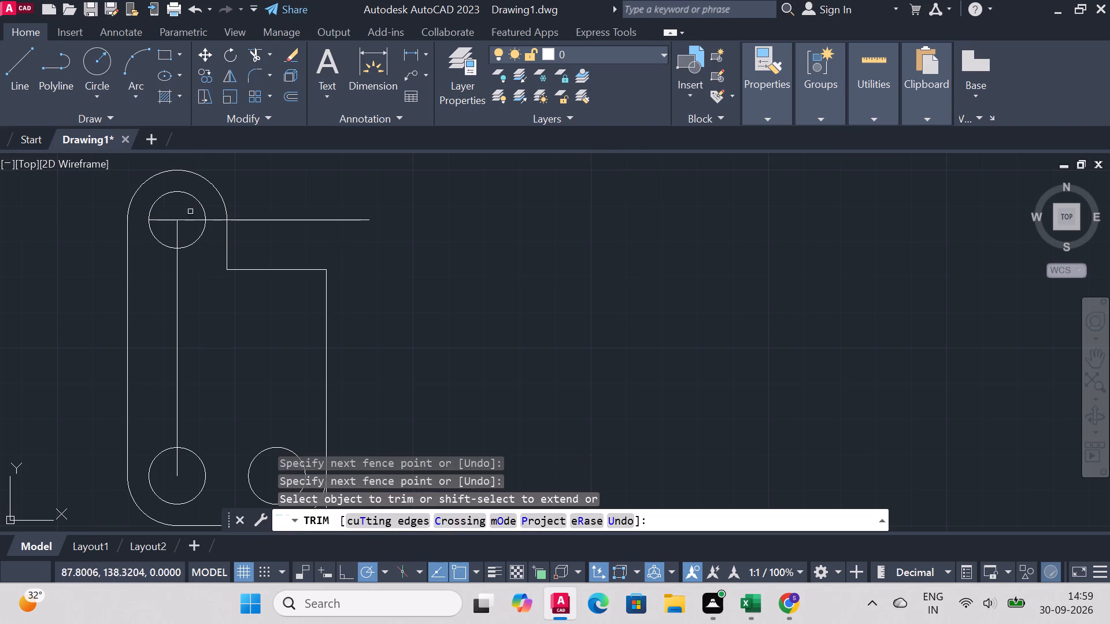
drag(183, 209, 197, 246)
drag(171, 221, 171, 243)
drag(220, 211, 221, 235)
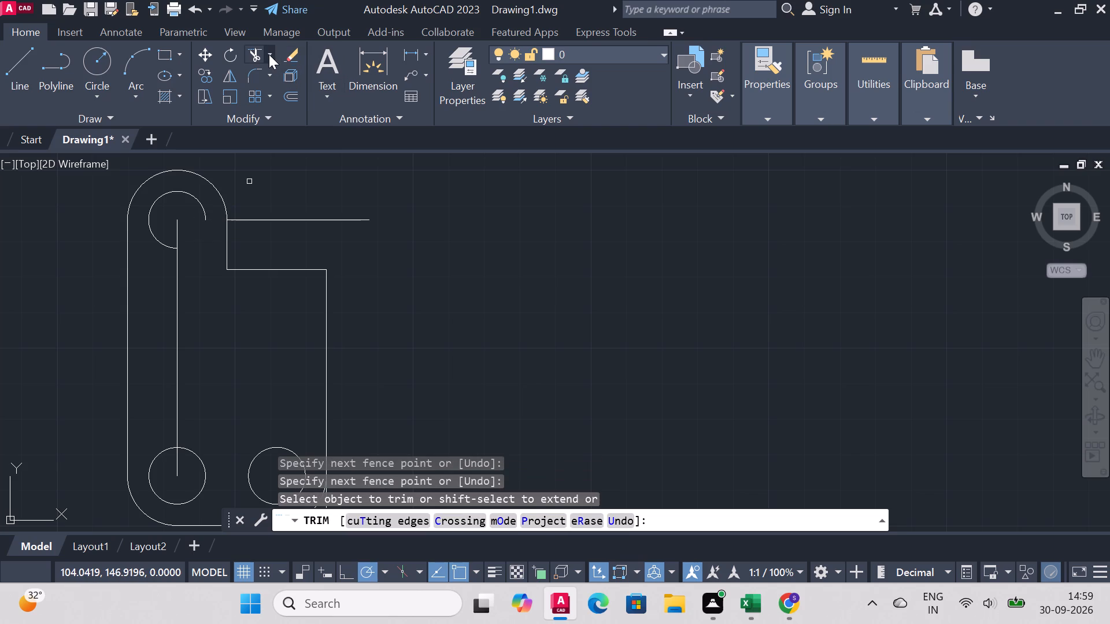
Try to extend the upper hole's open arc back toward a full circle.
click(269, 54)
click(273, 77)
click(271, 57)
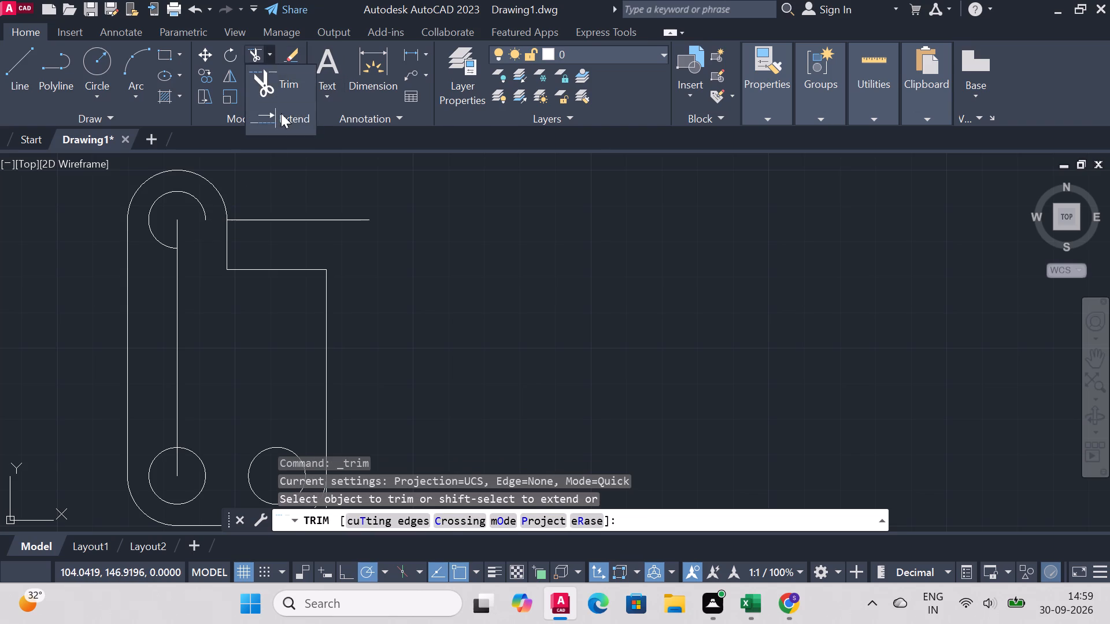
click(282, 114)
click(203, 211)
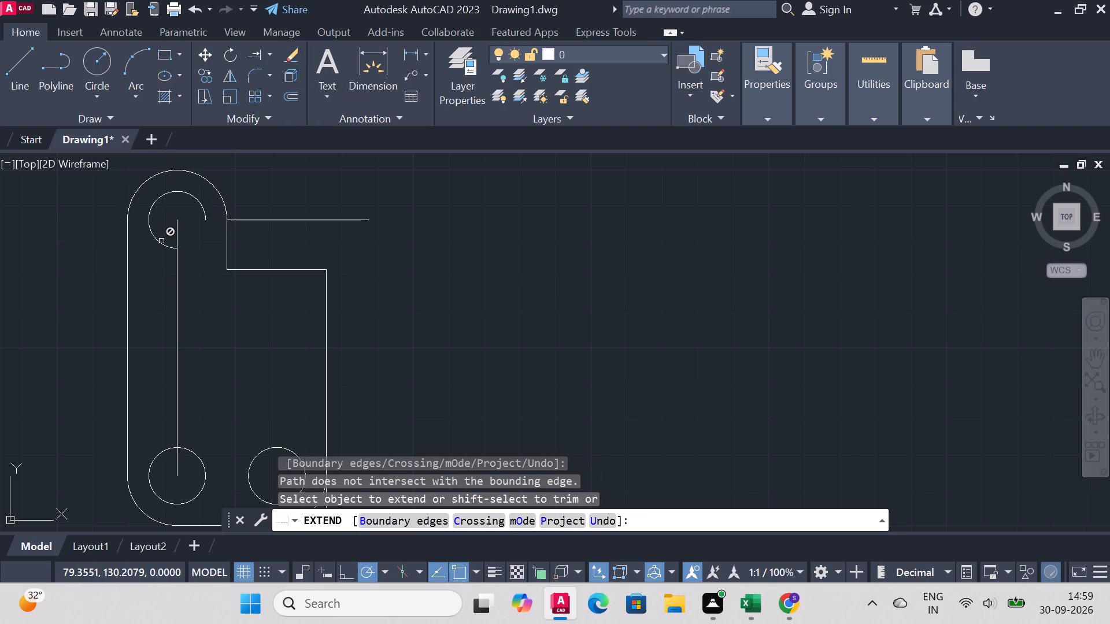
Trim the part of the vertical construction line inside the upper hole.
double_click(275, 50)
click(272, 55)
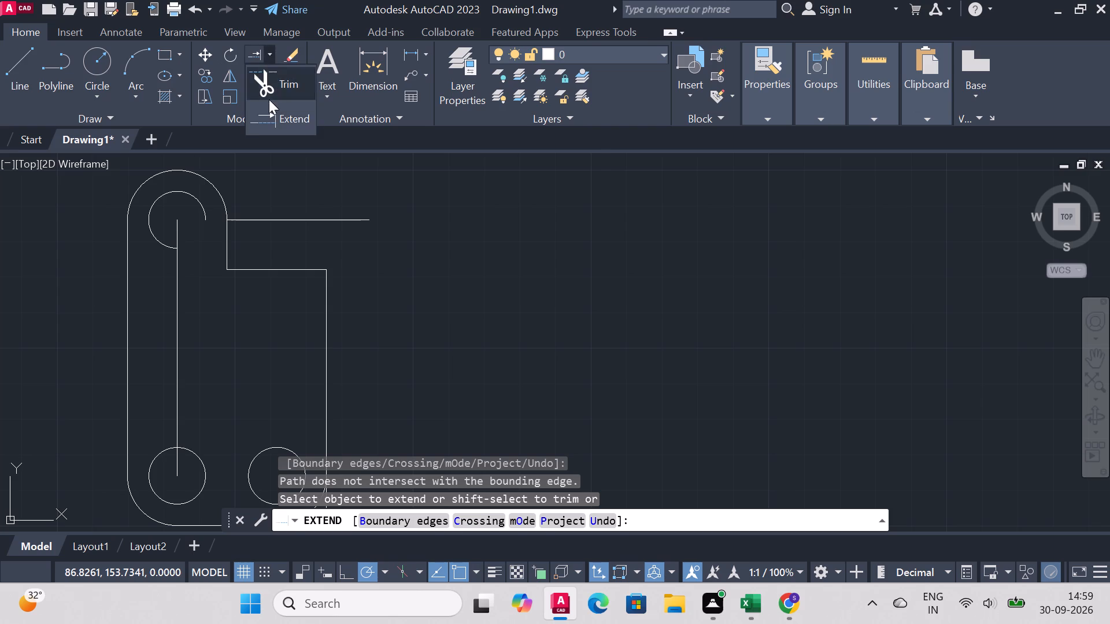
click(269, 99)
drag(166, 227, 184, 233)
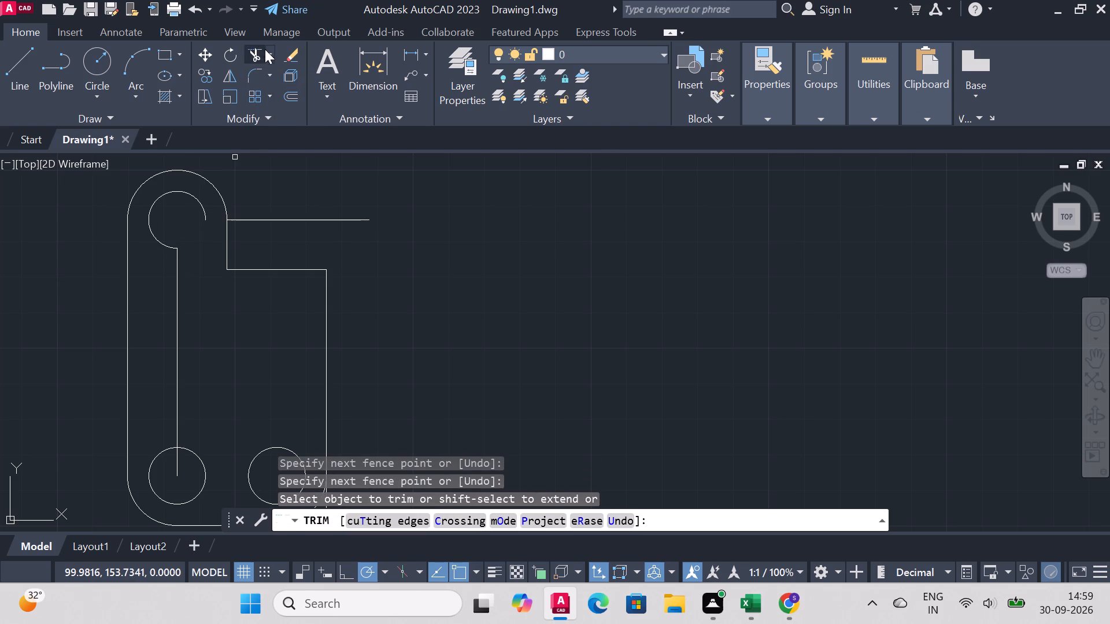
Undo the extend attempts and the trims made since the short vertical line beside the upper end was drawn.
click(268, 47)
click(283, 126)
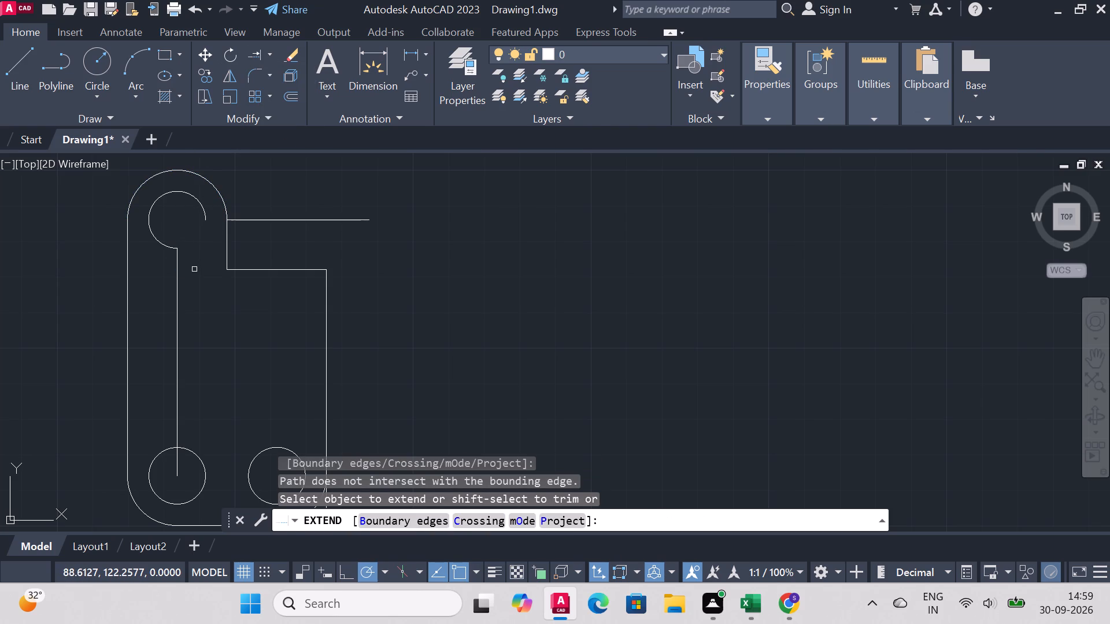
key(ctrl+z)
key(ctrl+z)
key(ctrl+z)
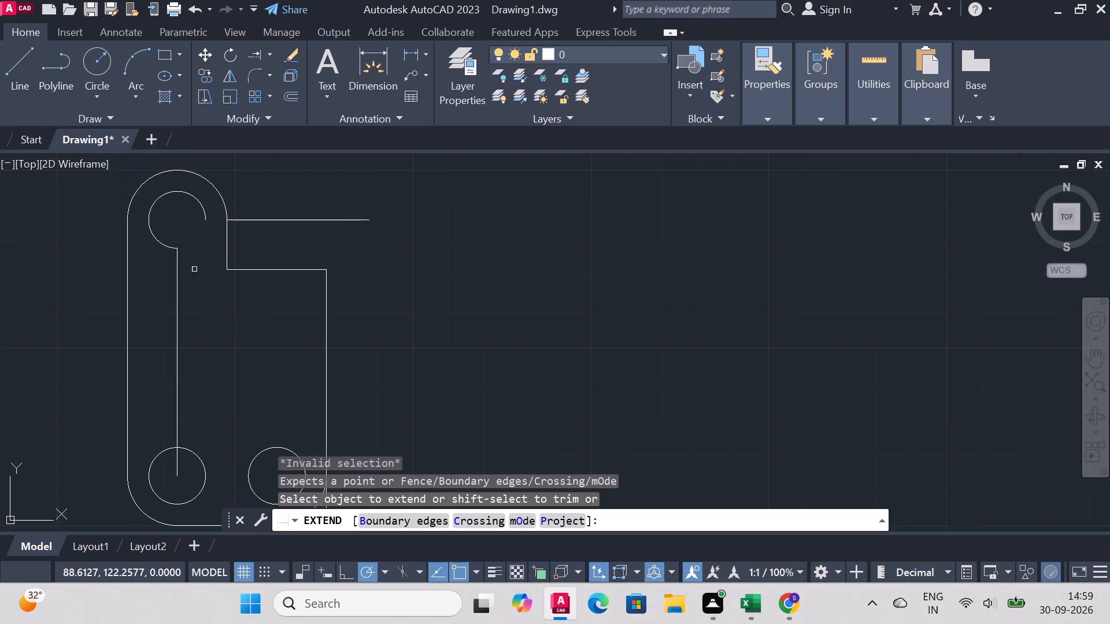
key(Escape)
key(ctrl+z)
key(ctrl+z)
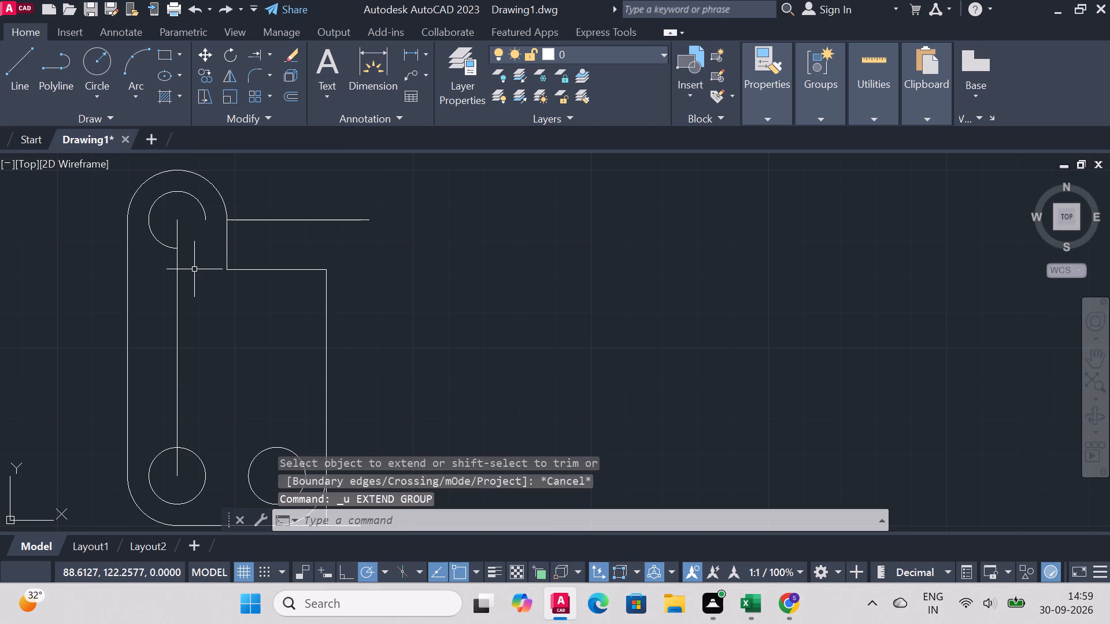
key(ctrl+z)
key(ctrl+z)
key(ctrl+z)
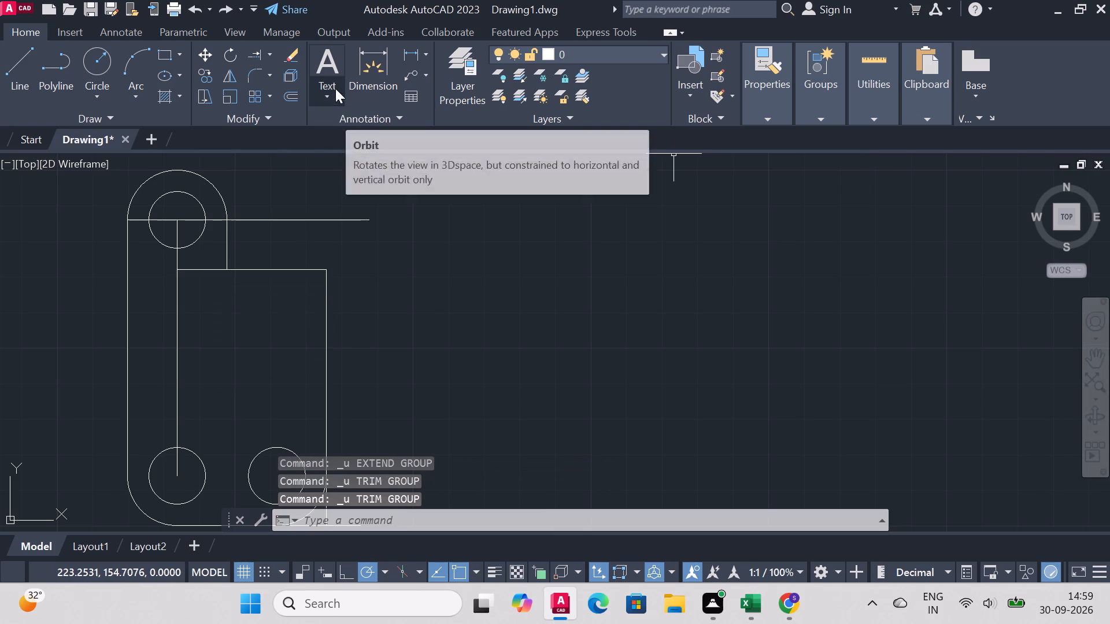
Trim both construction lines inside the upper hole, the vertical line's piece just below it, and the shoulder line's excess inside the arm.
click(269, 55)
click(278, 69)
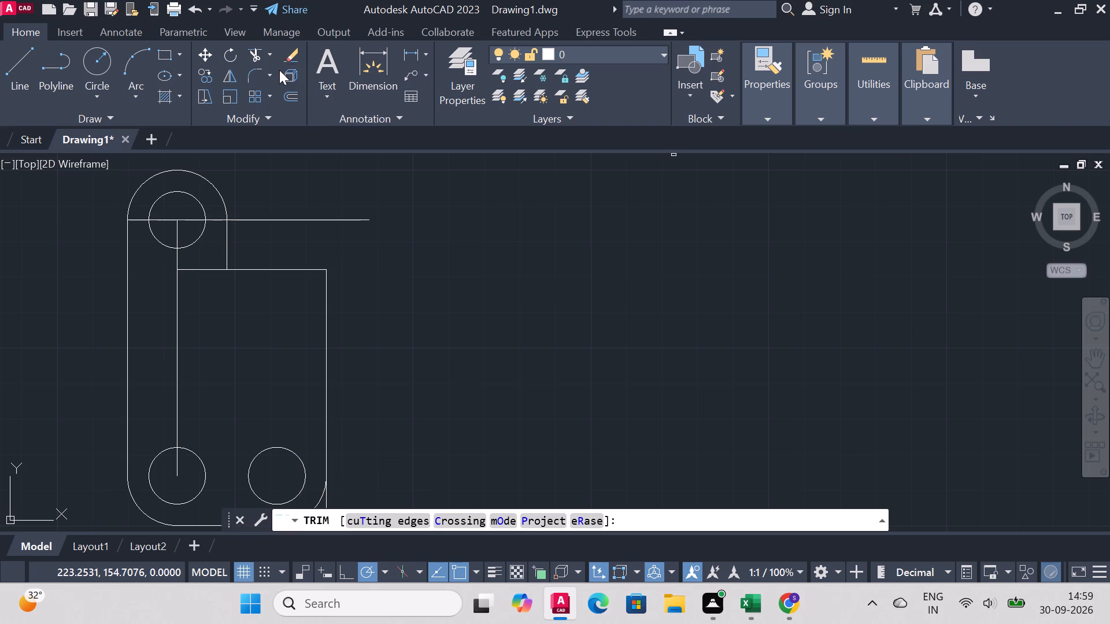
drag(168, 213, 168, 224)
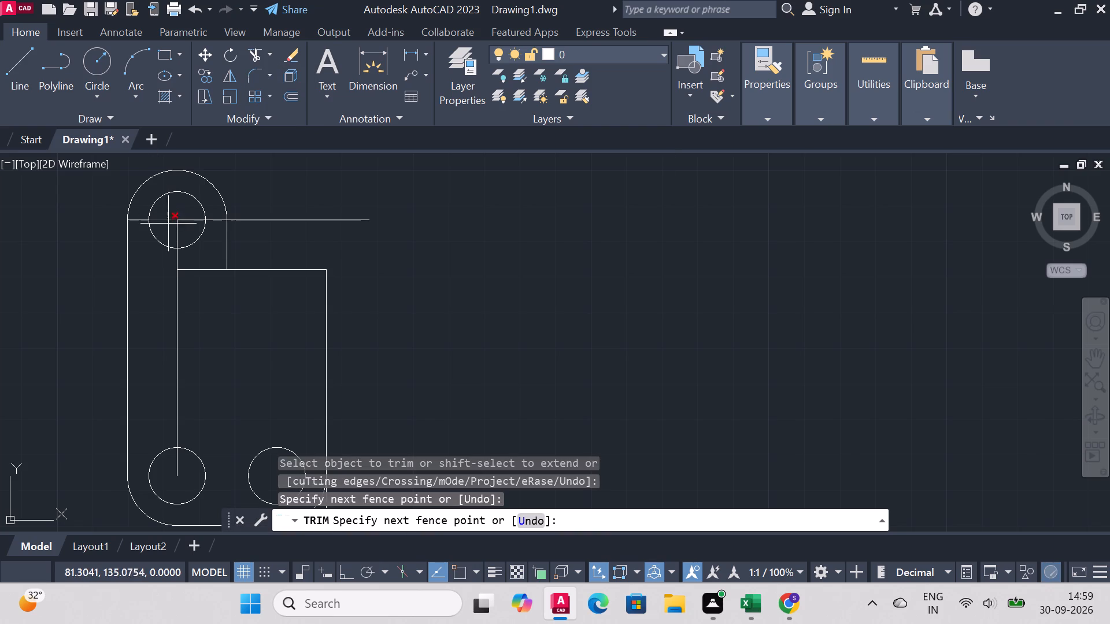
drag(168, 224, 192, 214)
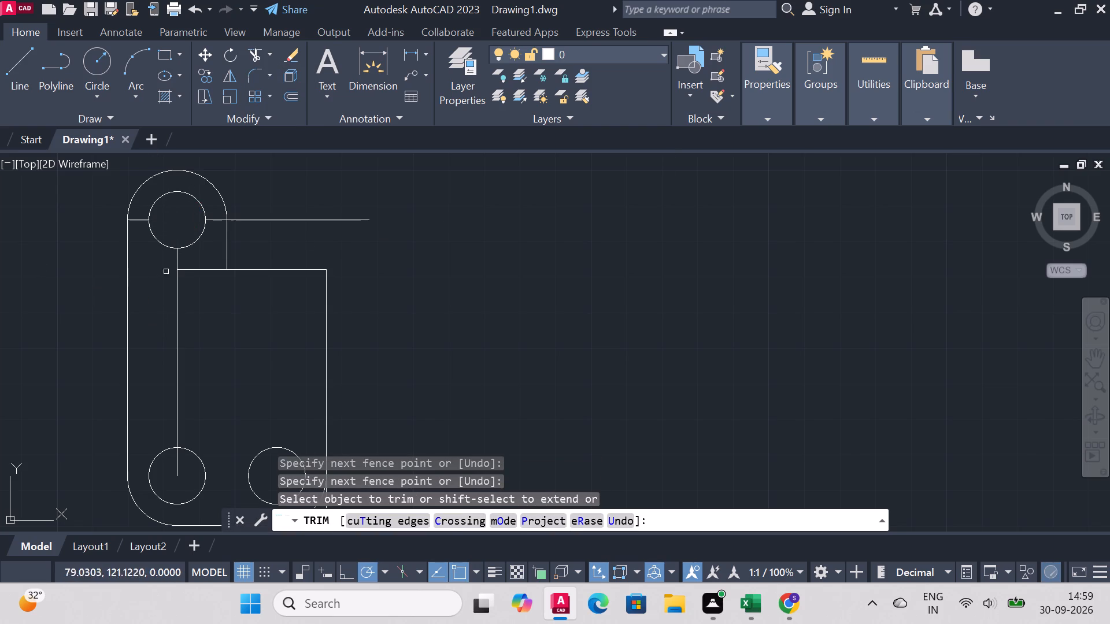
drag(164, 256, 190, 256)
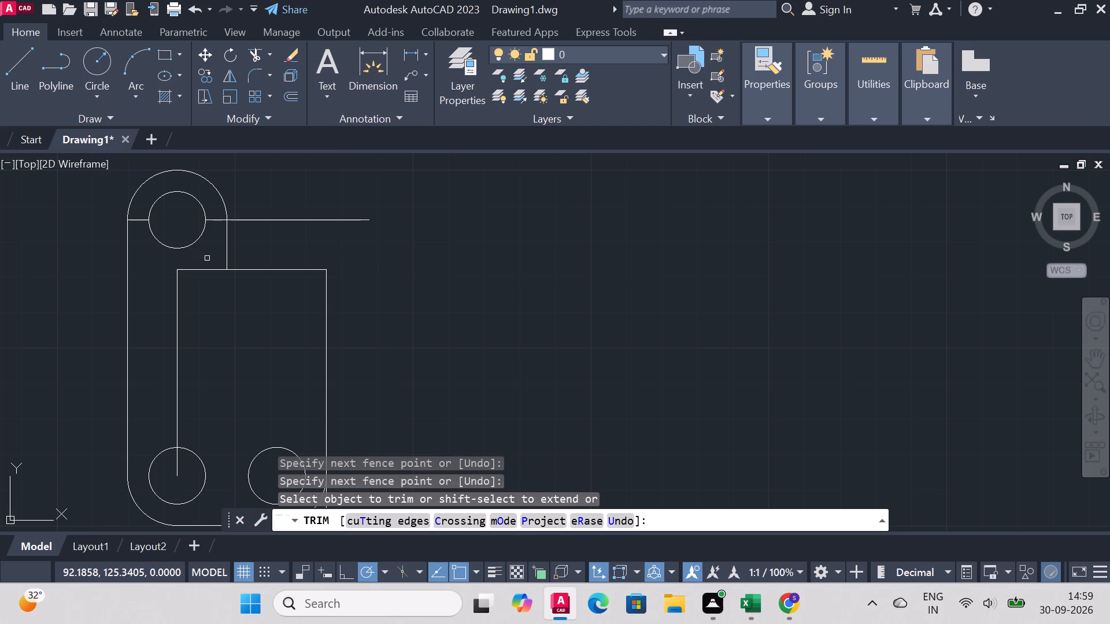
drag(207, 258, 206, 278)
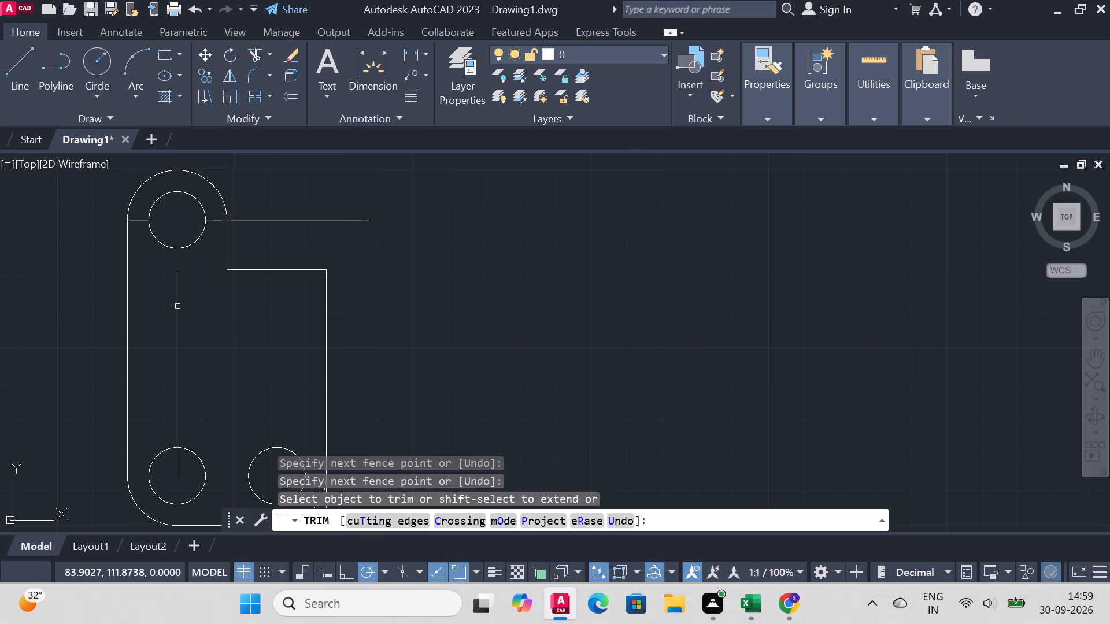
Trim away the rest of the vertical construction line down into the lower hole and the horizontal line's pieces beside the upper hole.
click(177, 306)
click(176, 464)
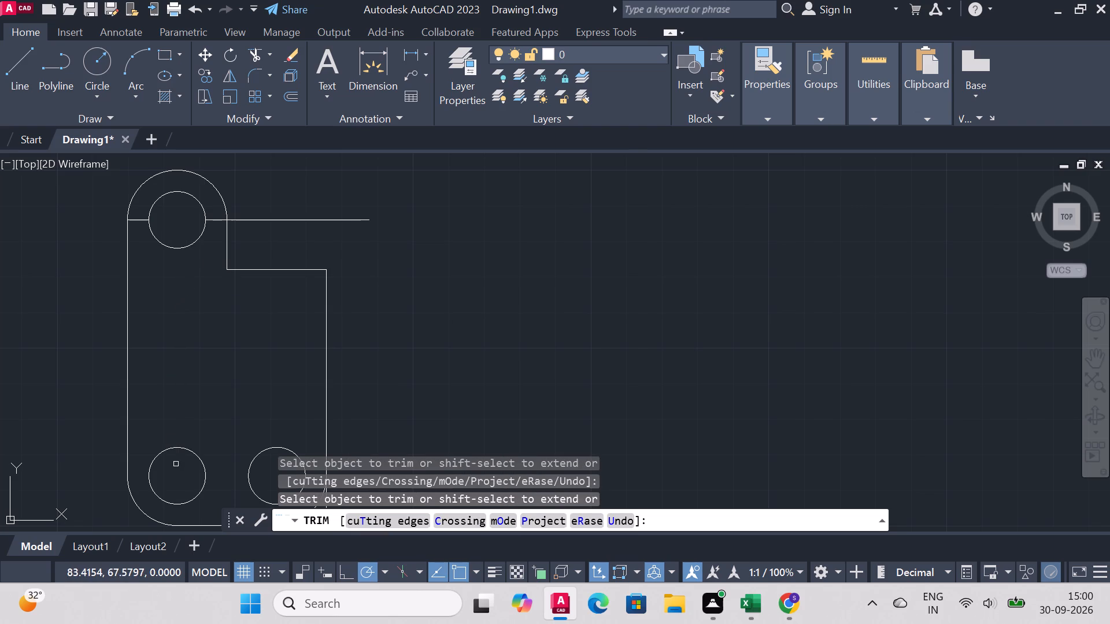
click(215, 222)
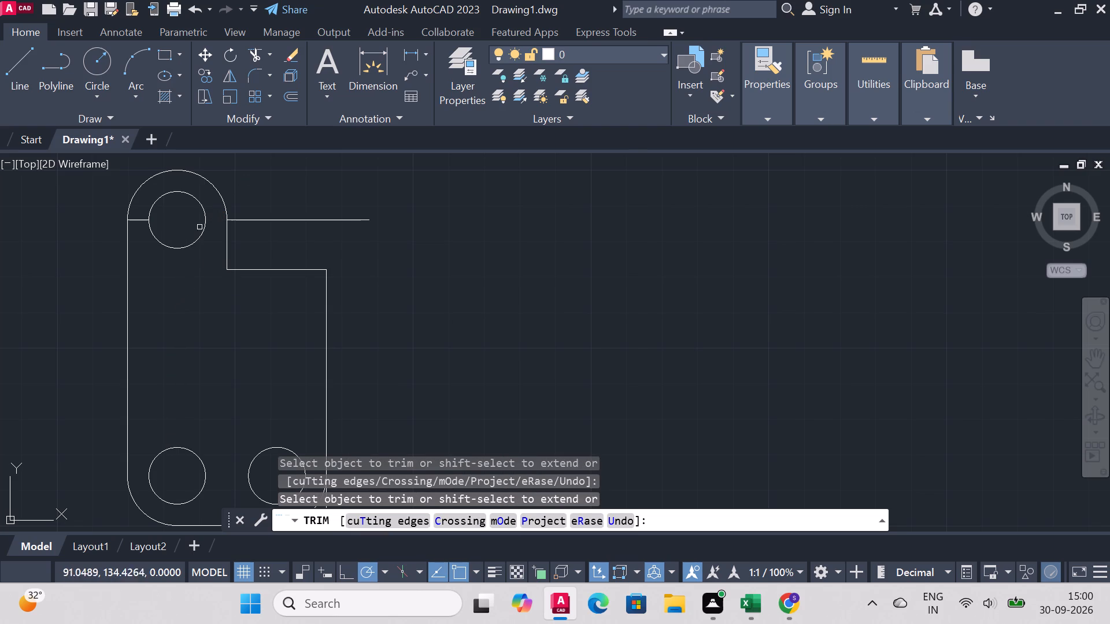
click(141, 220)
click(267, 219)
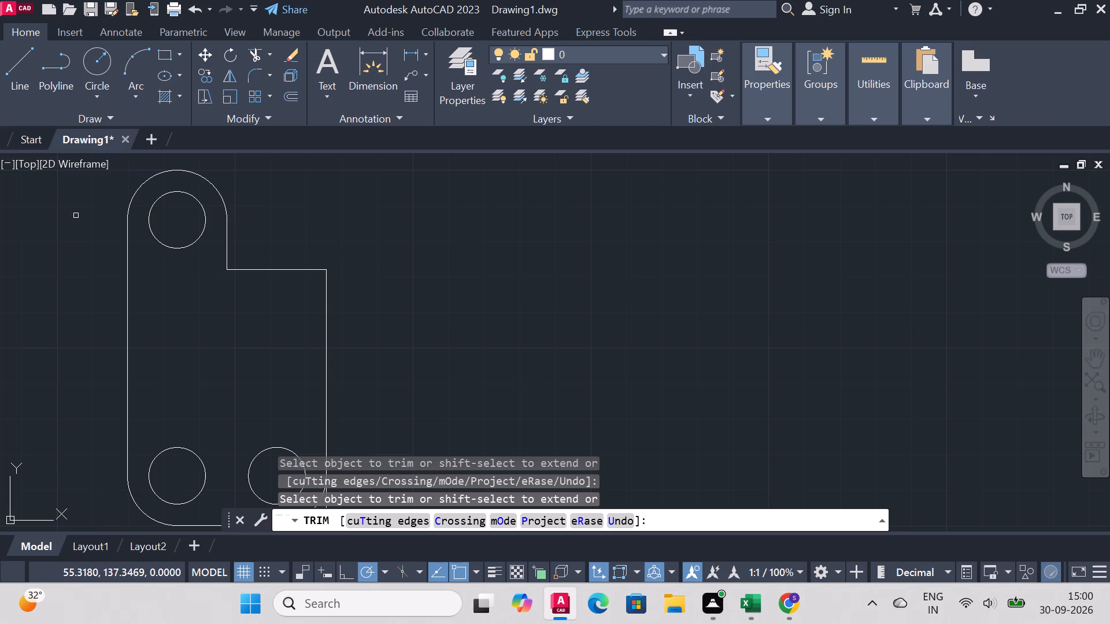
Fillet the inner corner between the arm's short vertical edge and the shoulder line with radius 5.
click(259, 75)
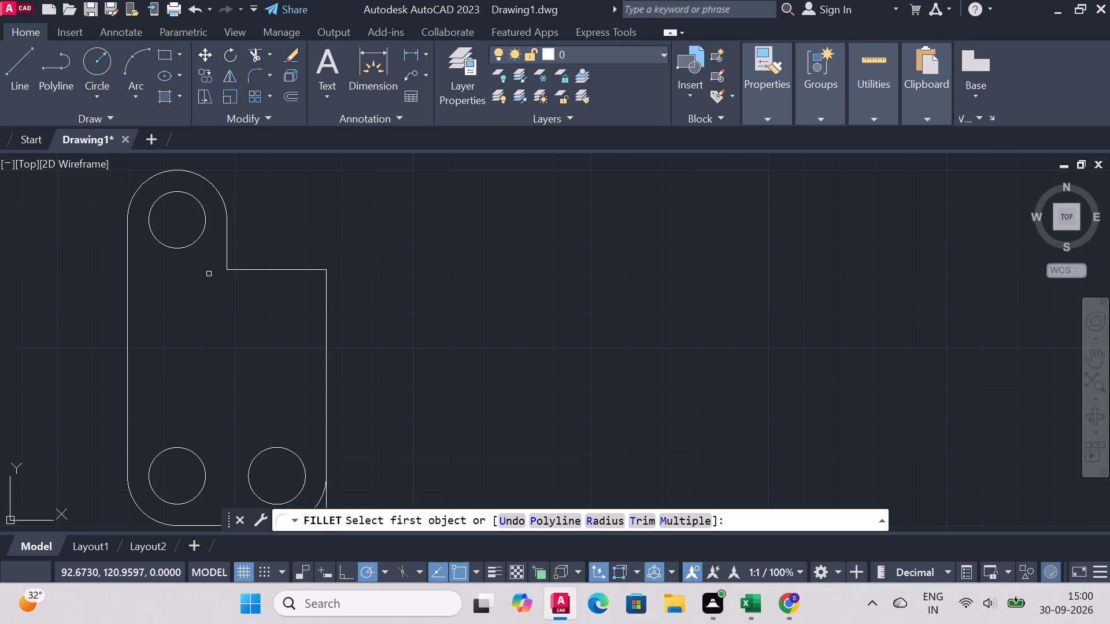
click(228, 251)
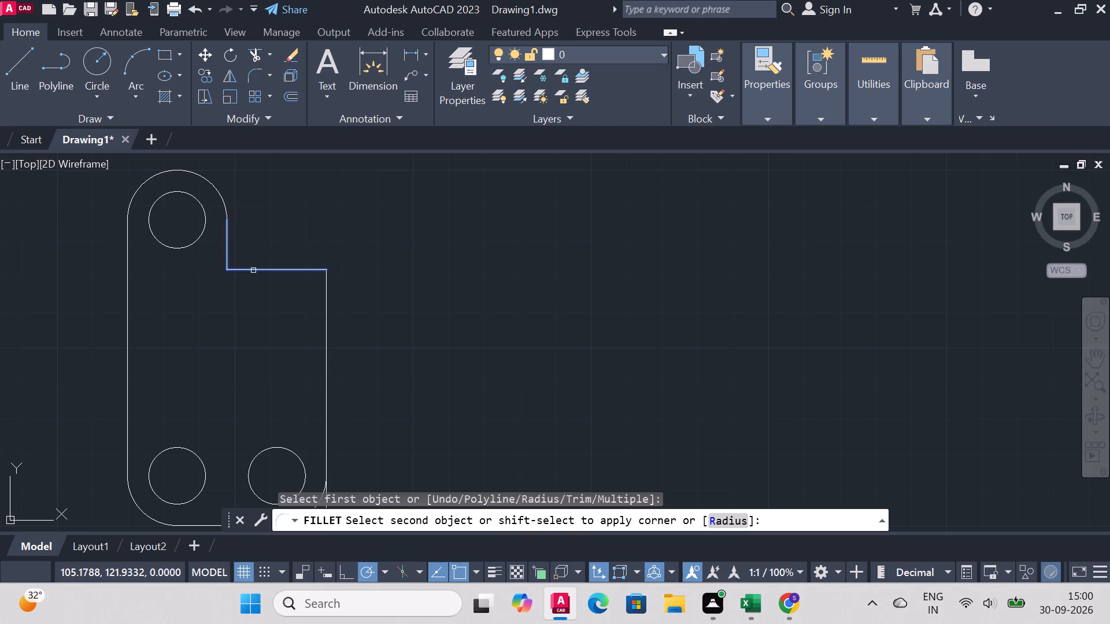
key(r)
key(Return)
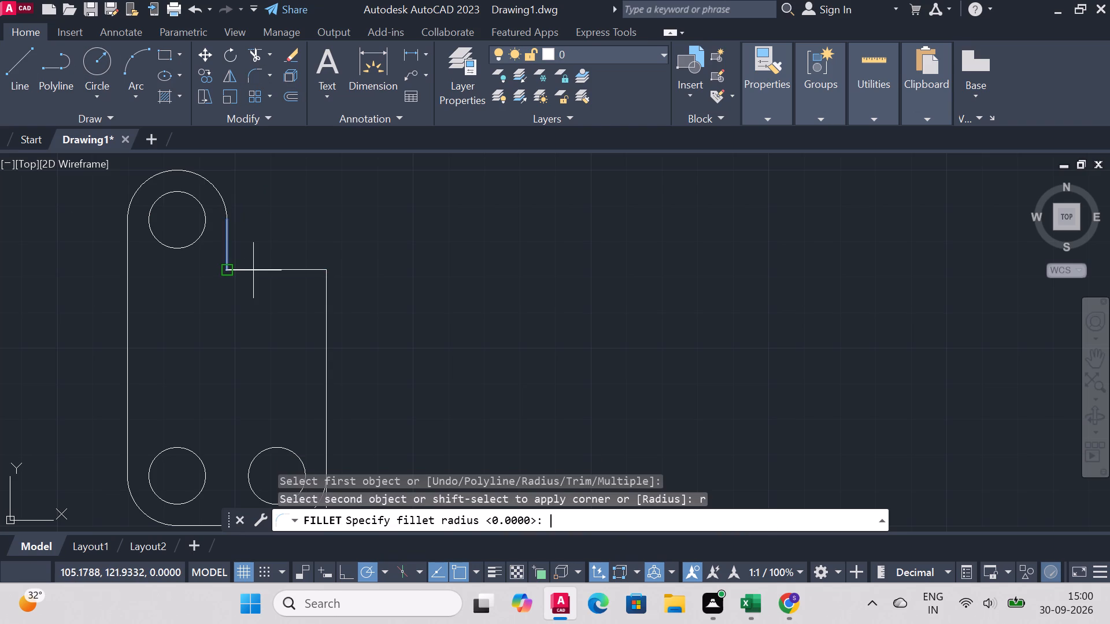
key(5)
key(Return)
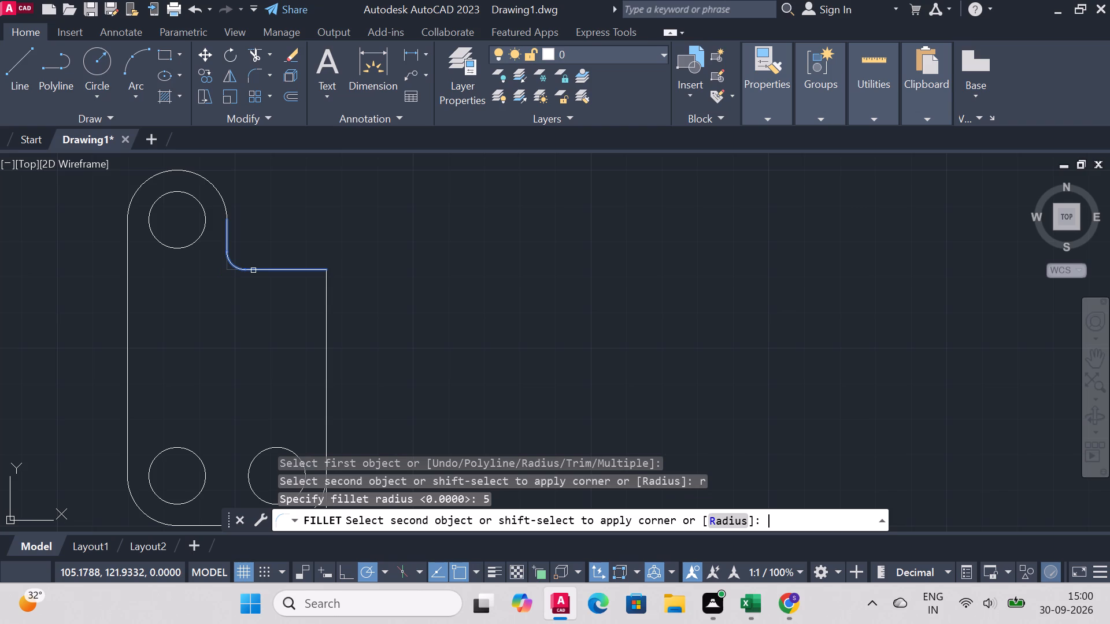
click(252, 269)
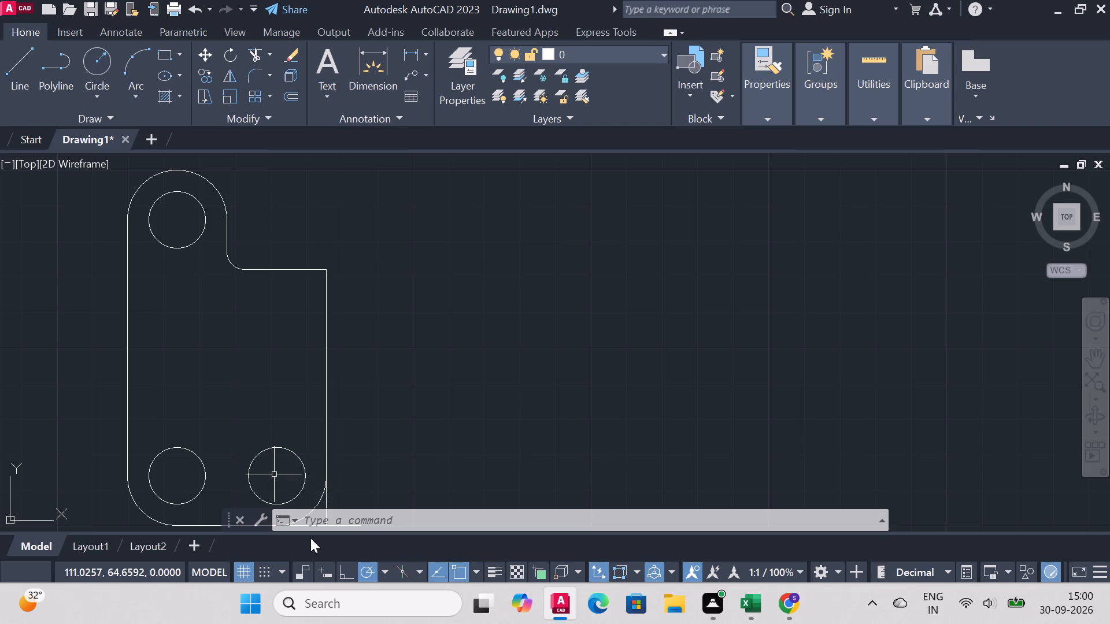
Draw a line 58 up from the plate's lower-right corner, continuing with a horizontal segment leftward into the plate.
click(25, 65)
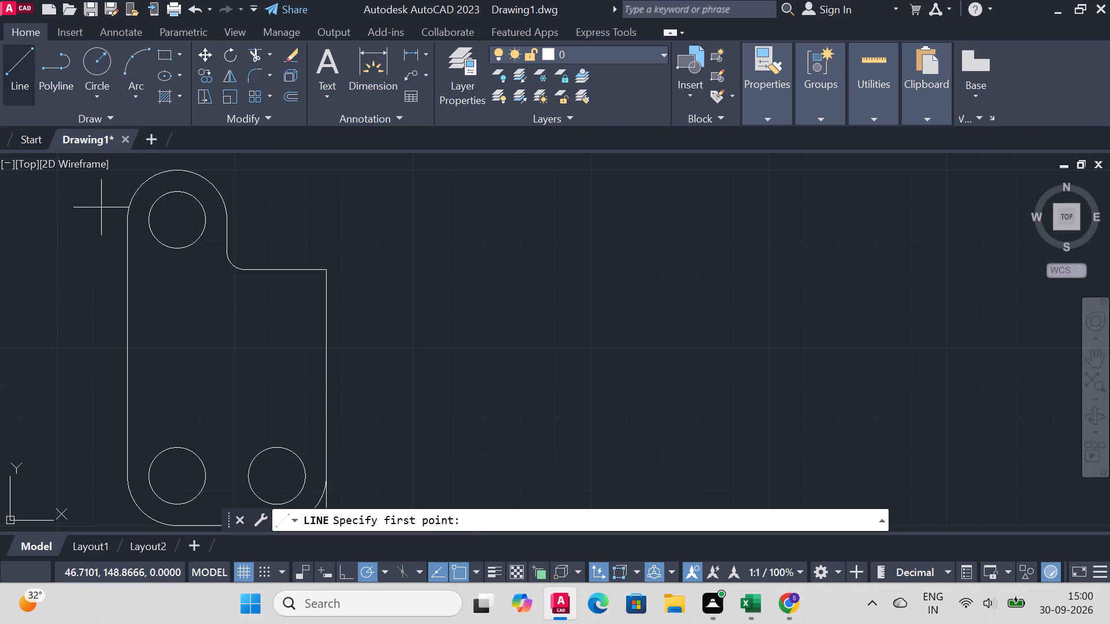
scroll(483, 480, down, 1)
scroll(439, 531, up, 3)
scroll(432, 370, down, 3)
scroll(416, 443, up, 3)
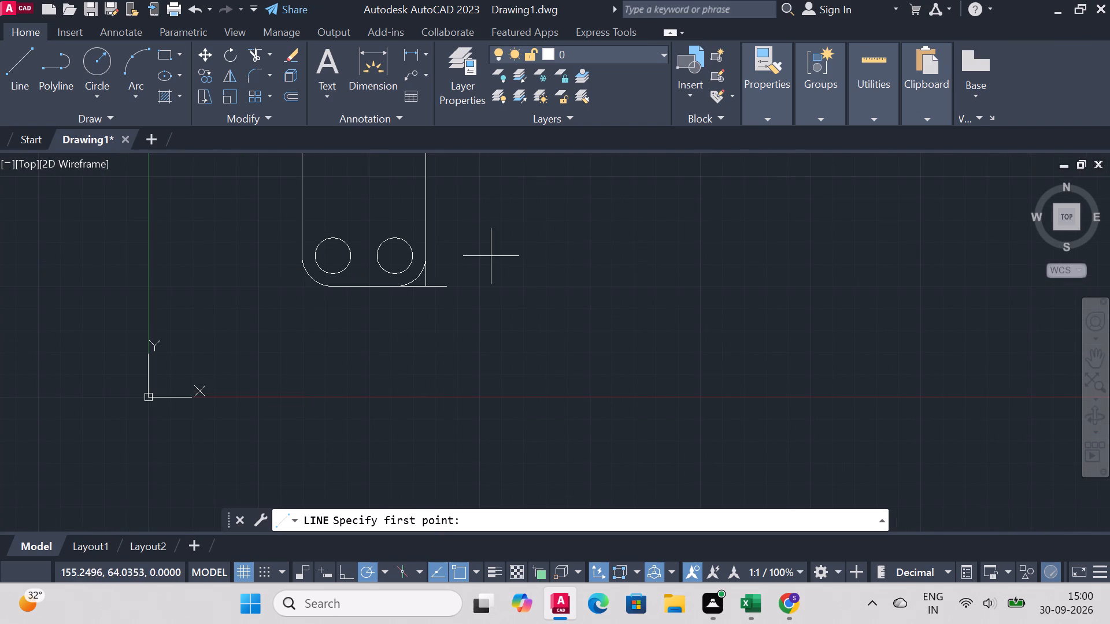
scroll(486, 239, up, 2)
scroll(483, 319, down, 3)
scroll(486, 263, up, 2)
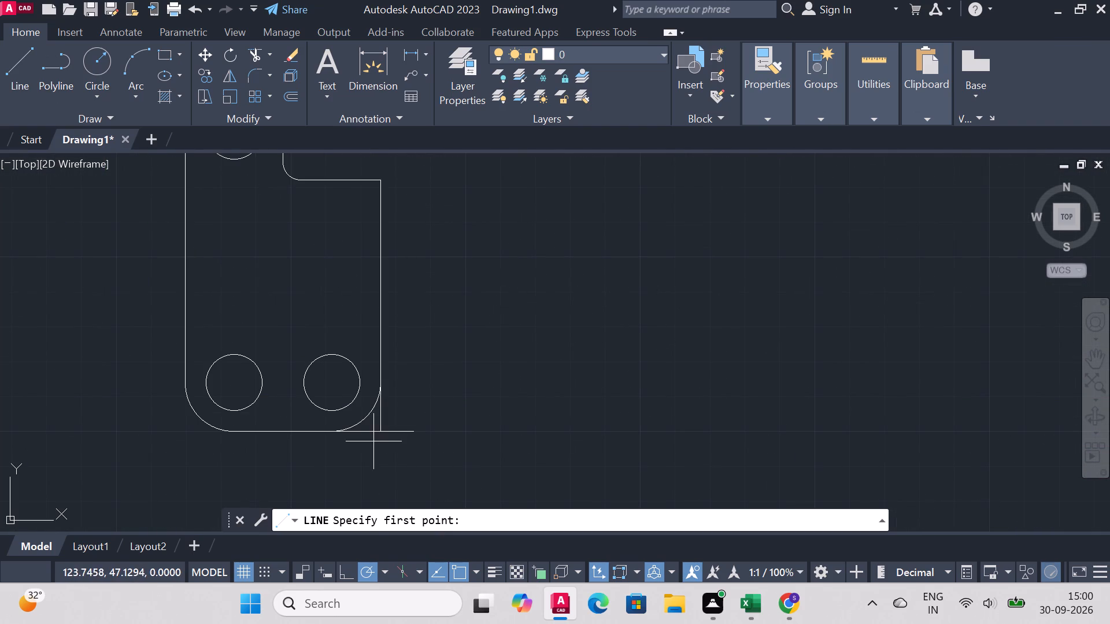
click(385, 429)
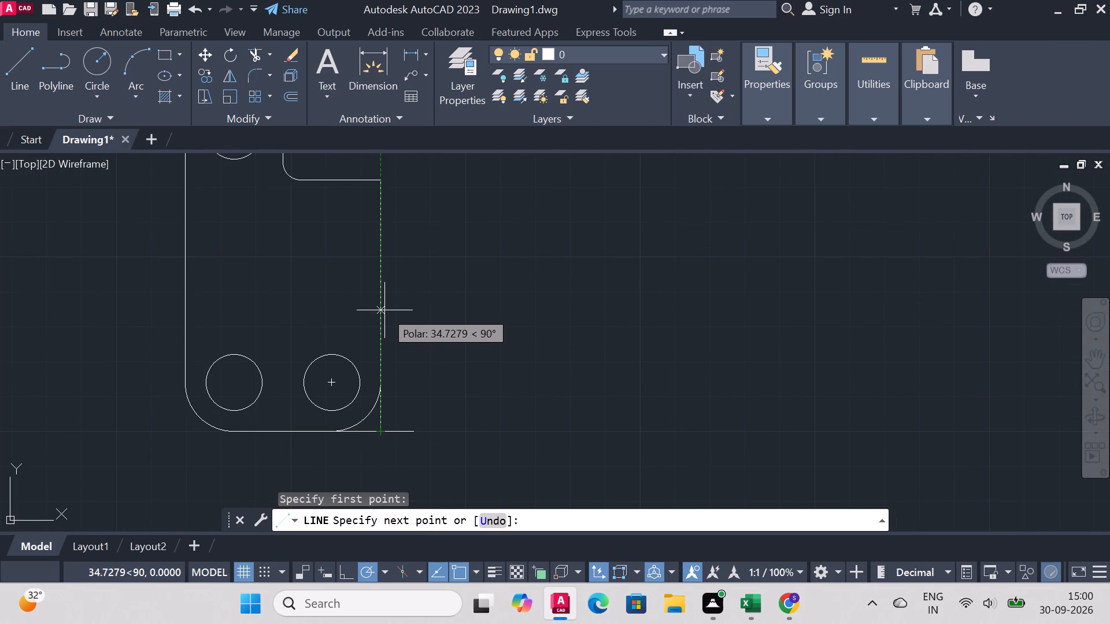
text(58)
key(Return)
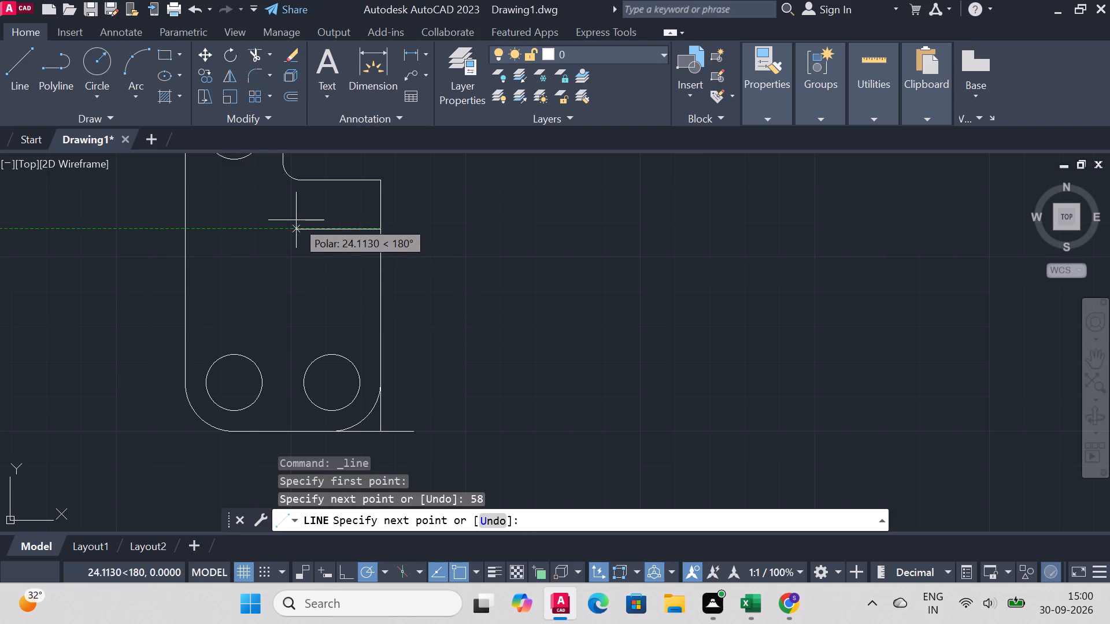
click(256, 222)
right_click(256, 223)
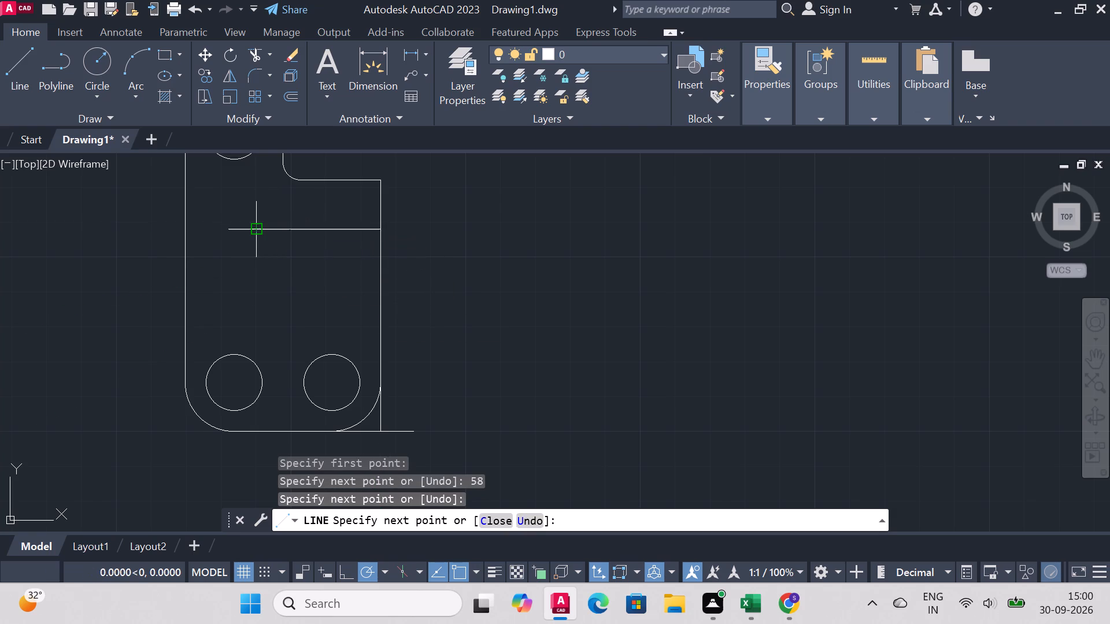
click(288, 235)
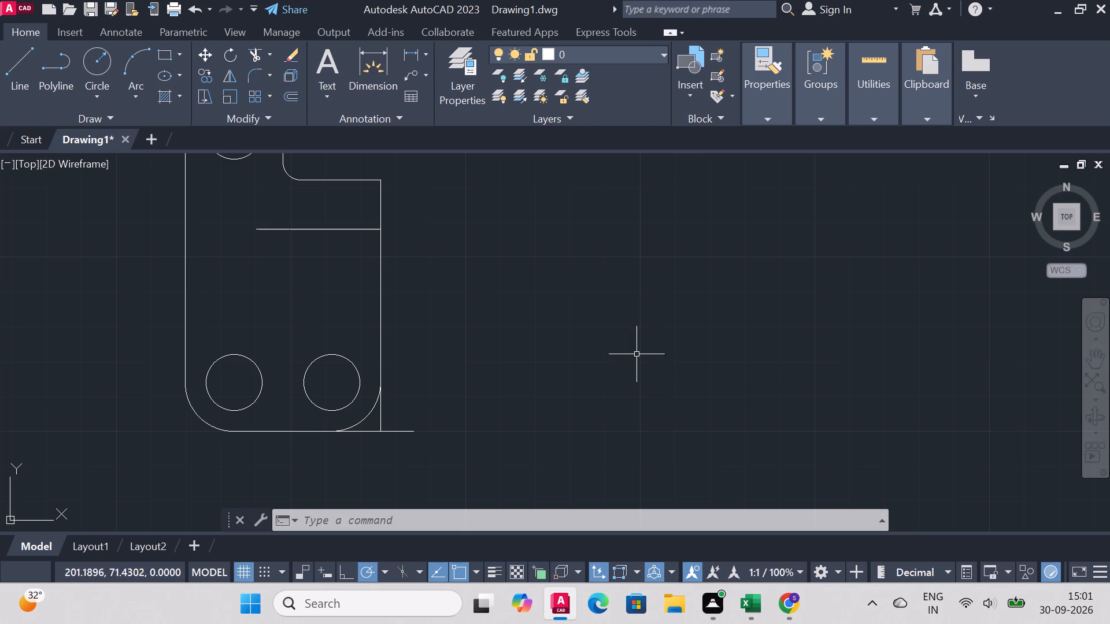
Trim the bottom edge's overhang past the lower-right corner and the right edge's segments just below the new horizontal line.
click(246, 53)
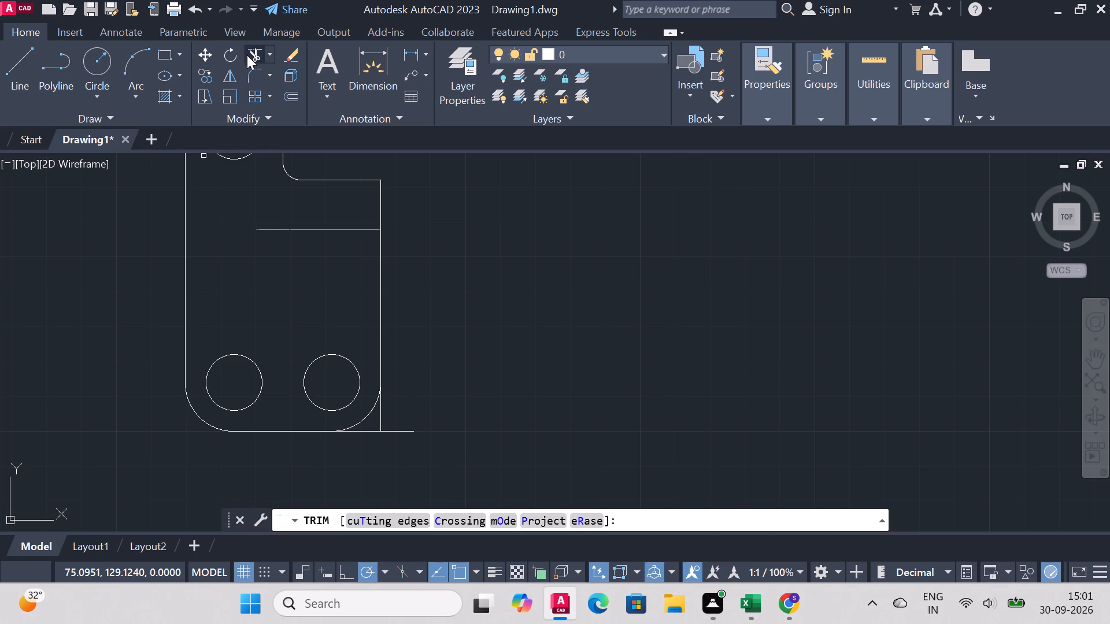
drag(408, 415, 401, 457)
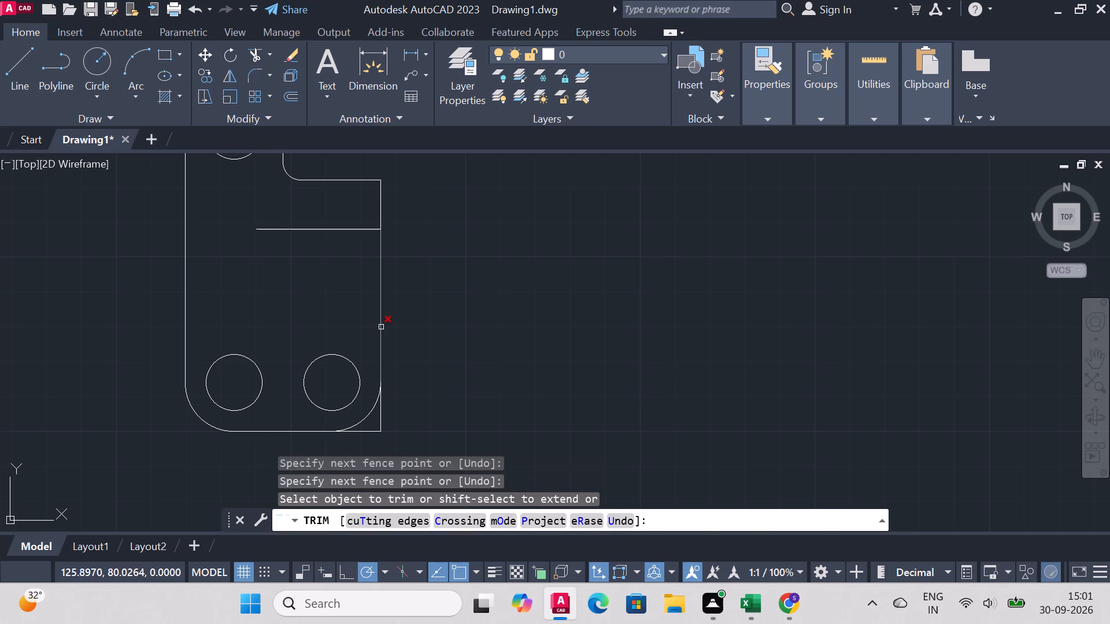
click(381, 326)
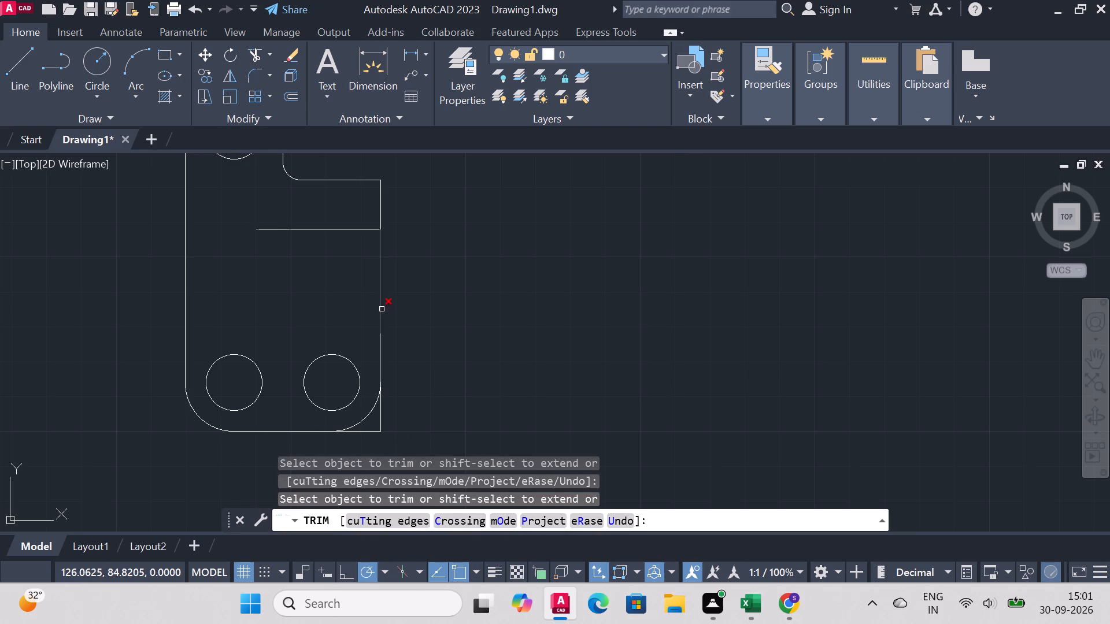
click(382, 283)
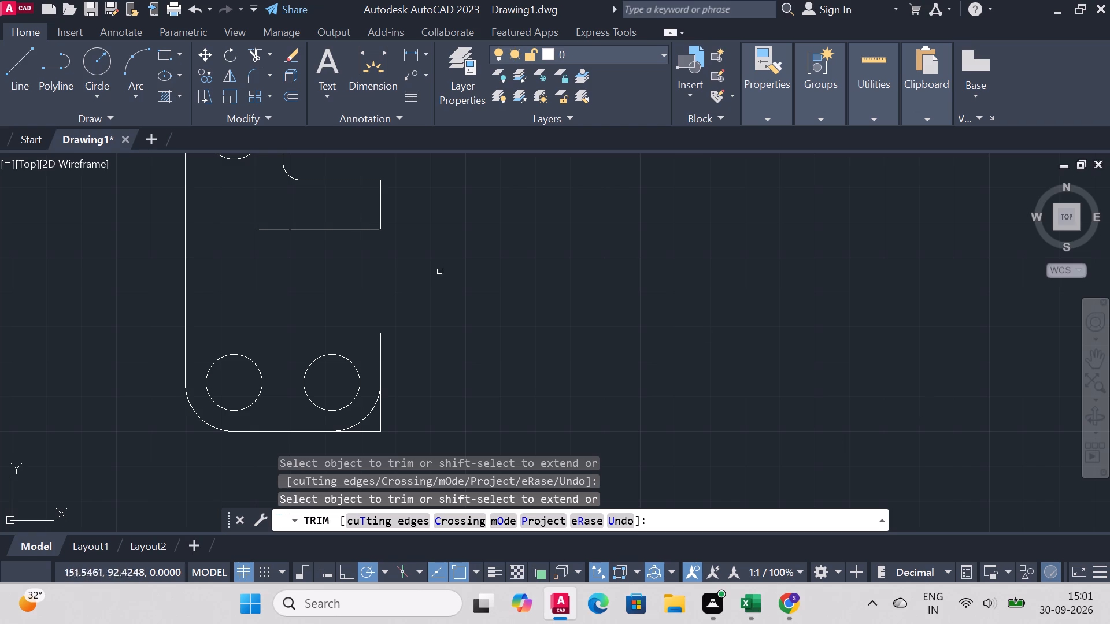
Draw a line 5 long rightward from the fillet's end along the shoulder, continuing vertically down to the horizontal line below.
scroll(353, 269, down, 2)
scroll(361, 246, up, 4)
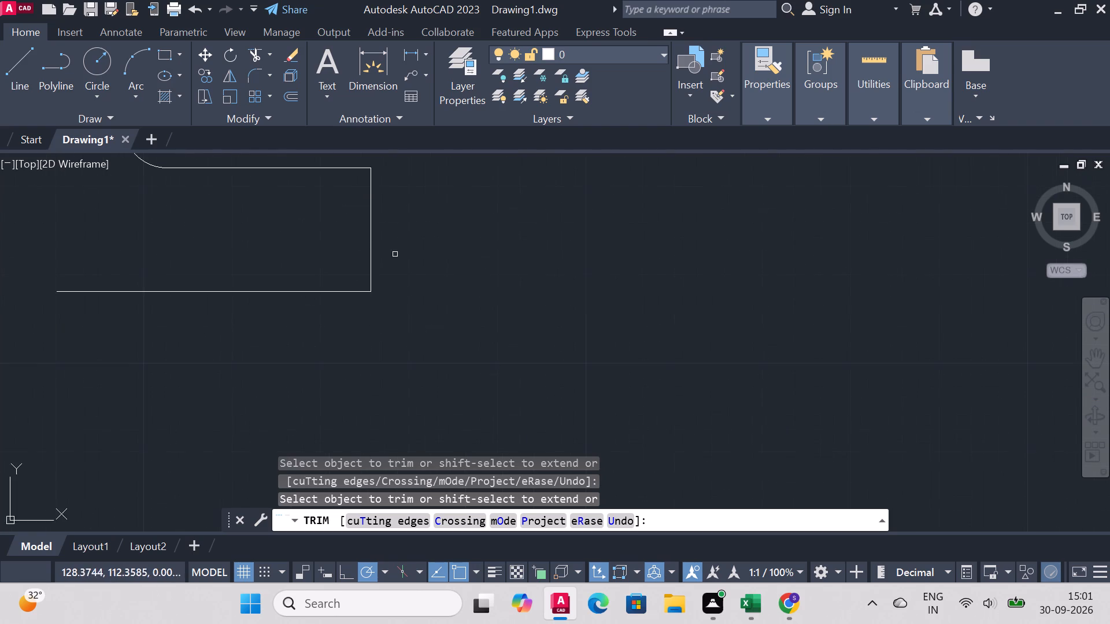
scroll(396, 254, down, 3)
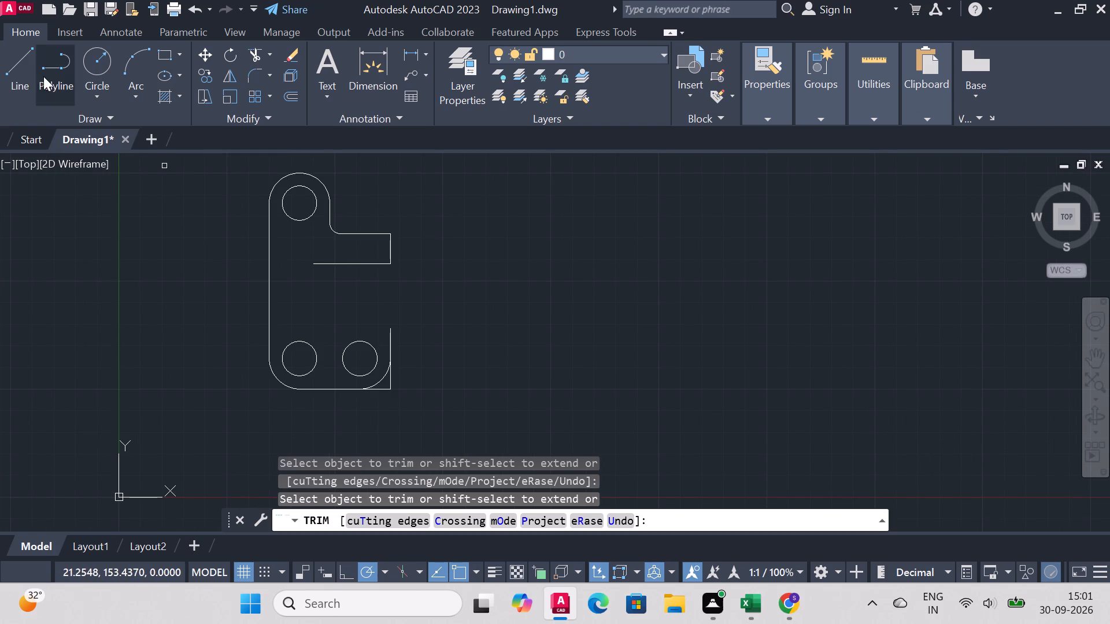
click(24, 65)
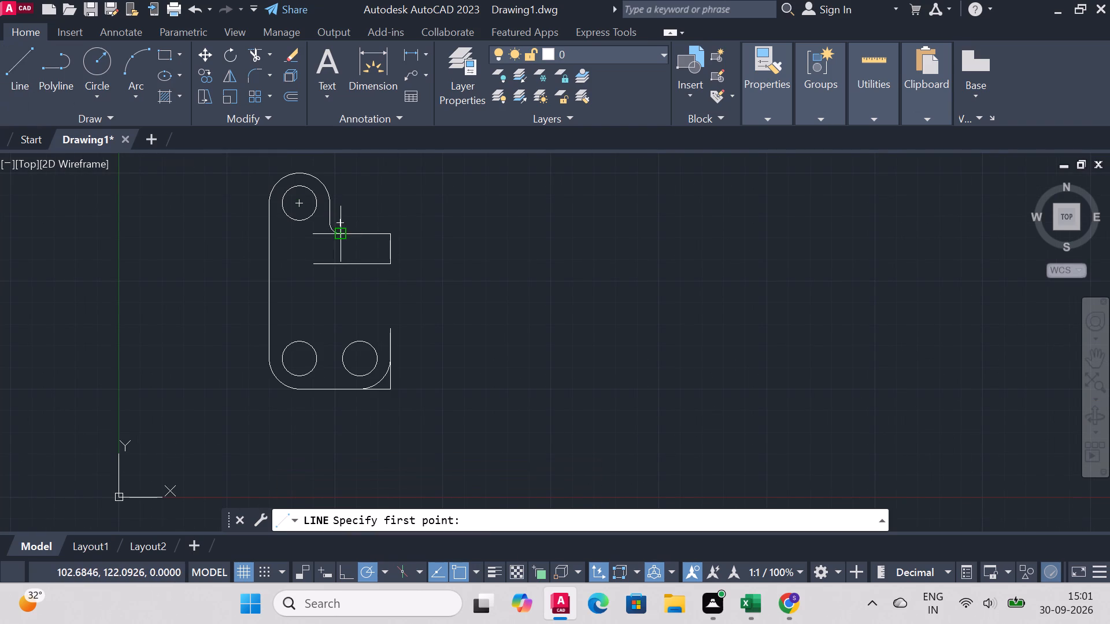
scroll(345, 234, up, 3)
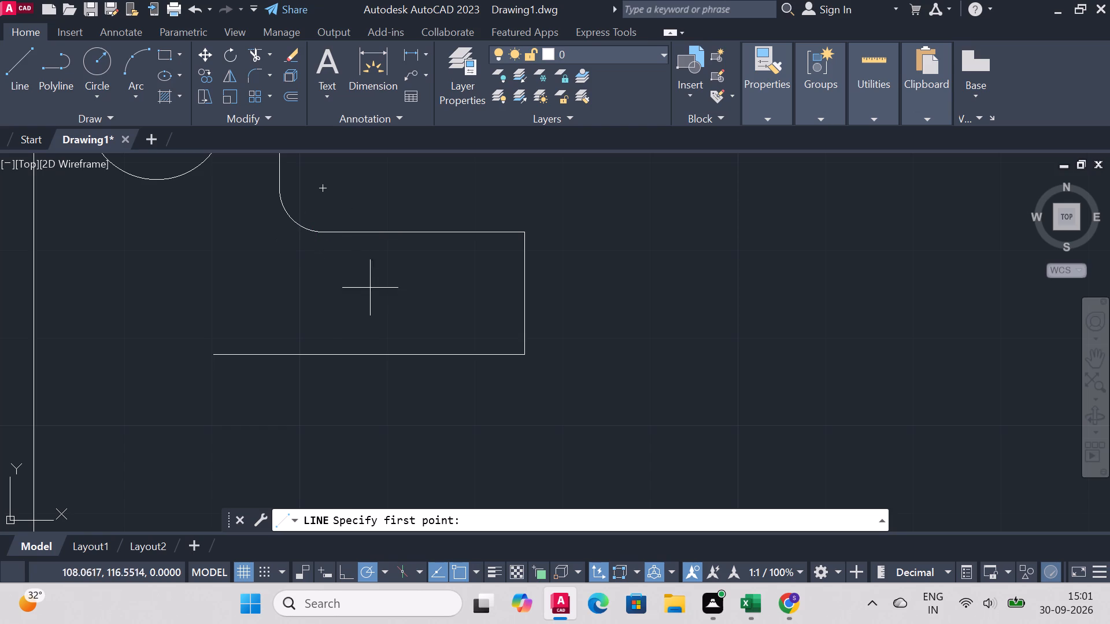
click(325, 231)
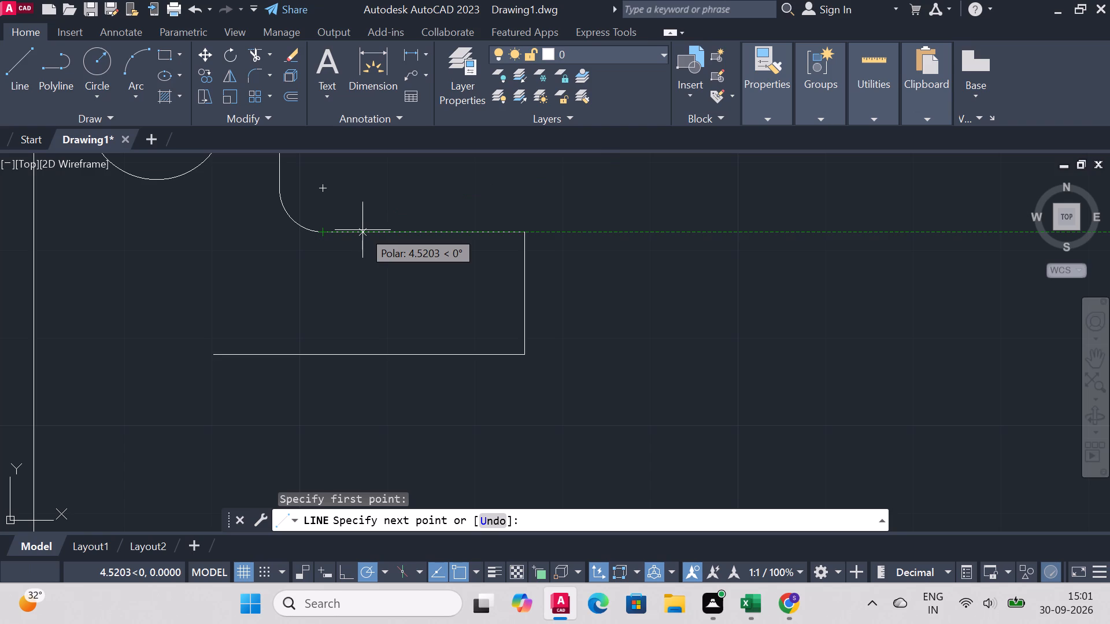
key(5)
key(Return)
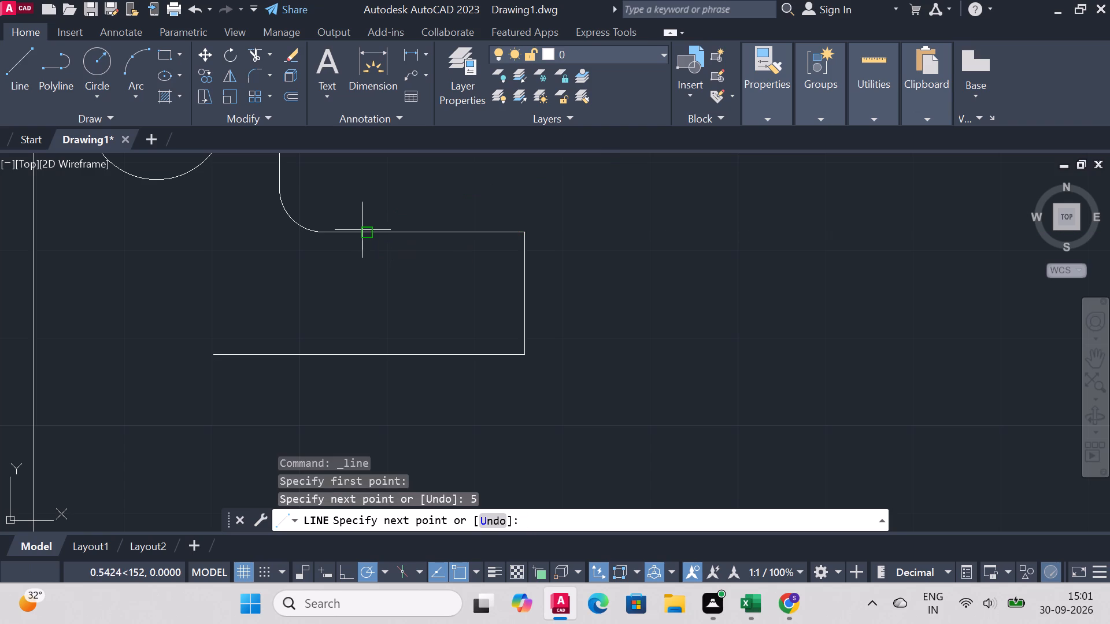
click(372, 353)
right_click(369, 348)
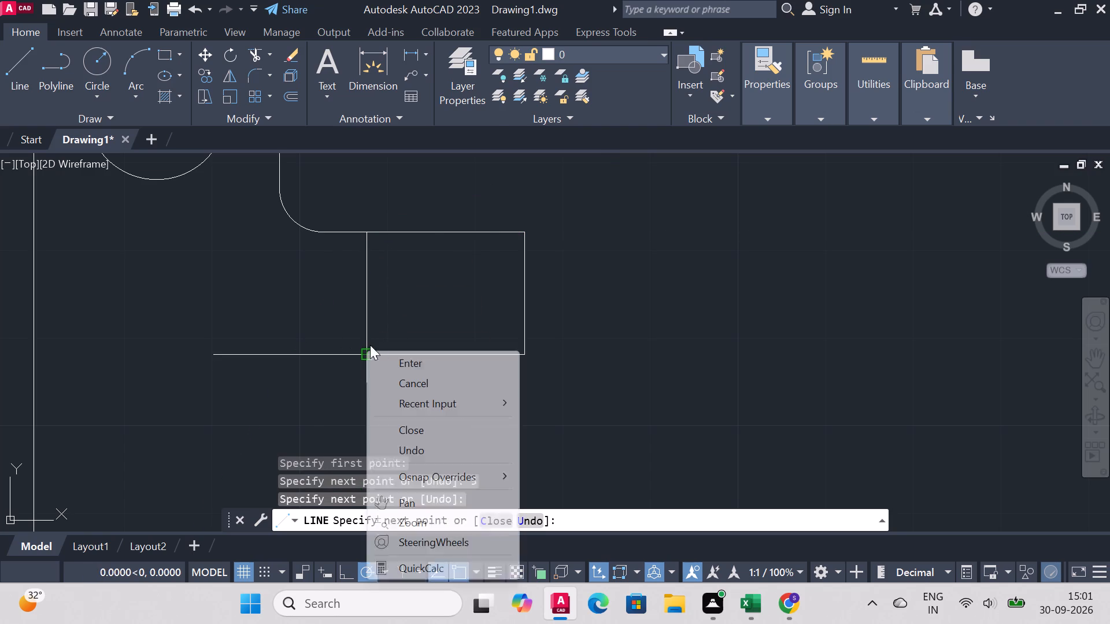
click(432, 356)
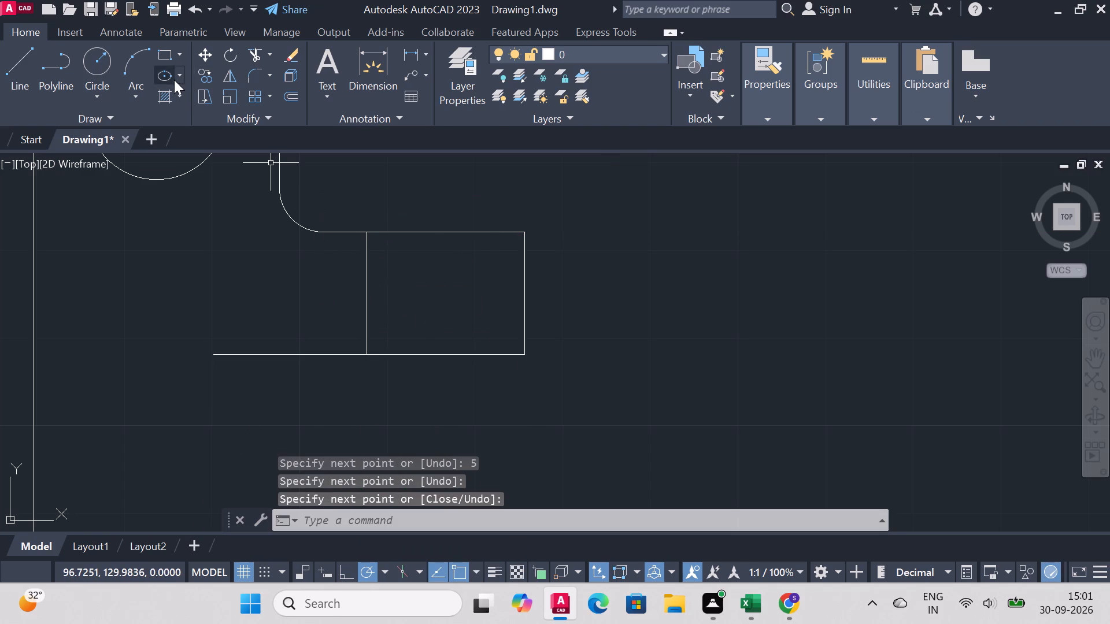
Fillet the corner between the shoulder line and the new vertical line with radius 5.
click(247, 79)
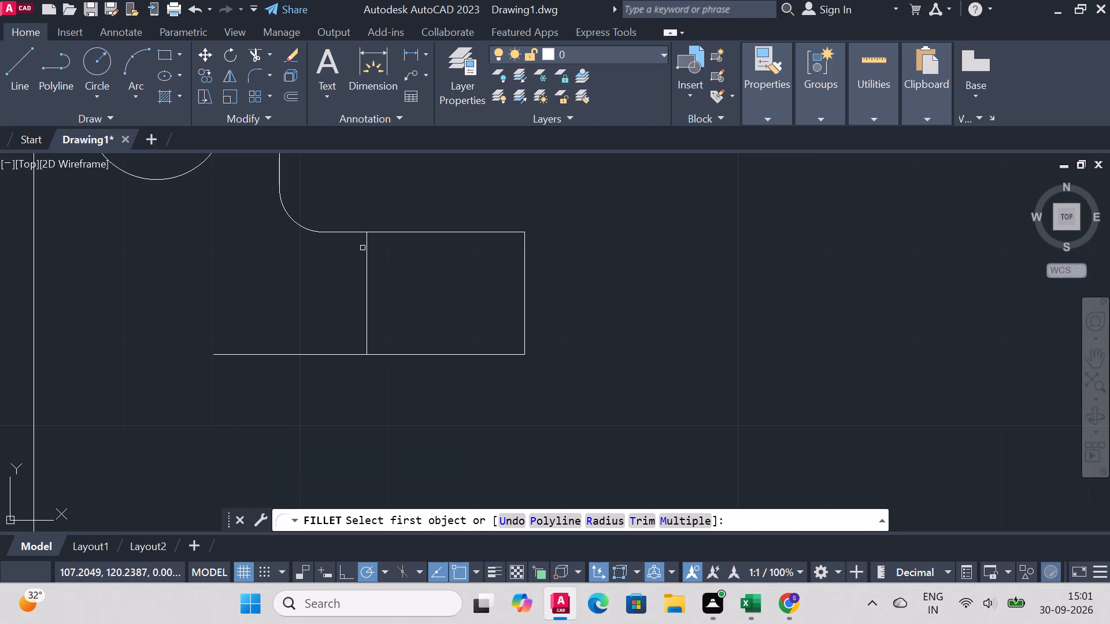
click(366, 248)
click(349, 234)
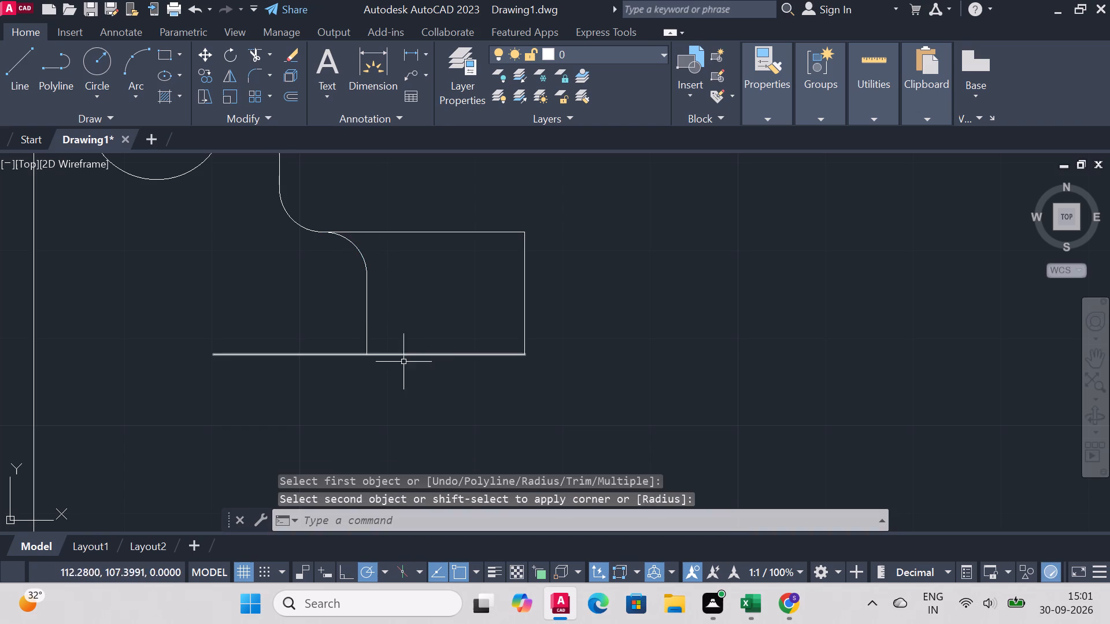
Trim the leftover construction lines beyond the shoulder's vertical edge and the horizontal line at that edge's lower end.
click(261, 60)
drag(416, 216, 434, 385)
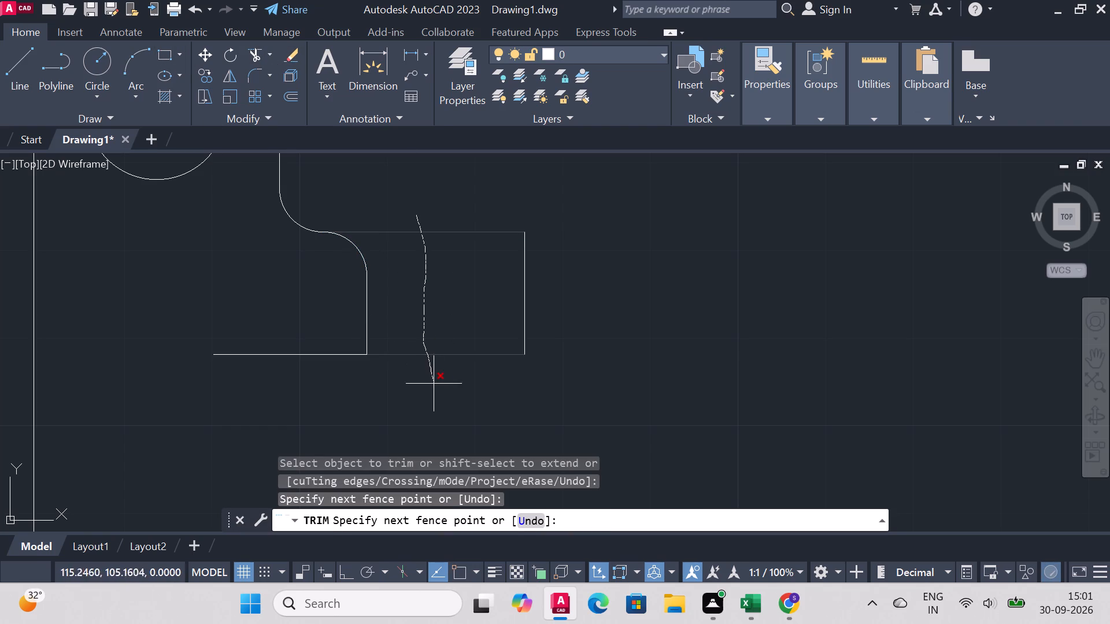
drag(434, 385, 544, 272)
drag(248, 292, 258, 364)
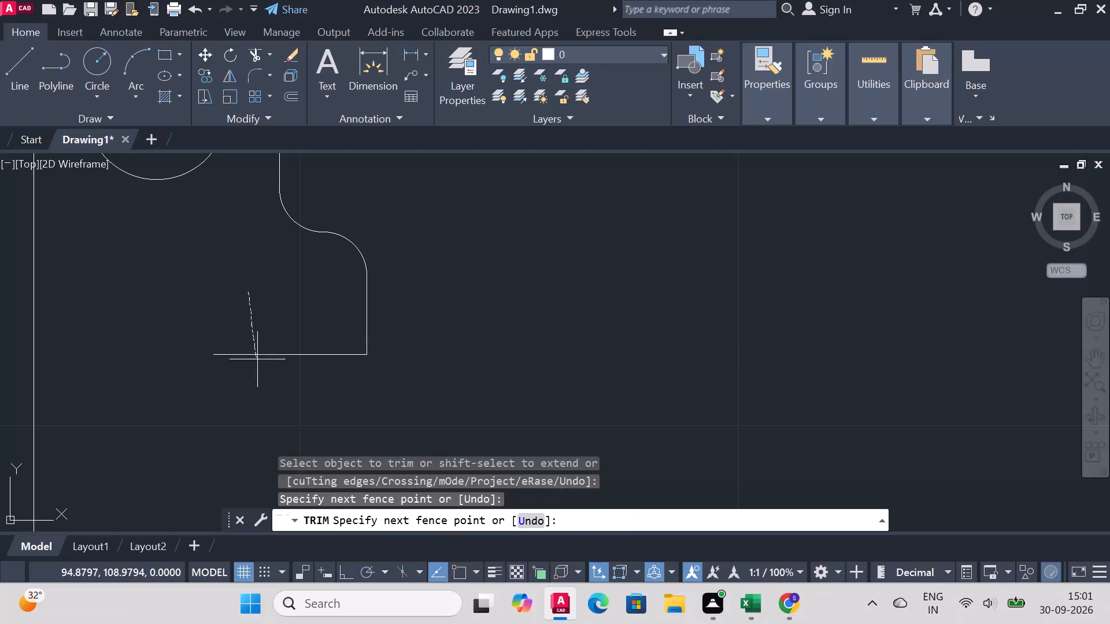
drag(258, 364, 263, 395)
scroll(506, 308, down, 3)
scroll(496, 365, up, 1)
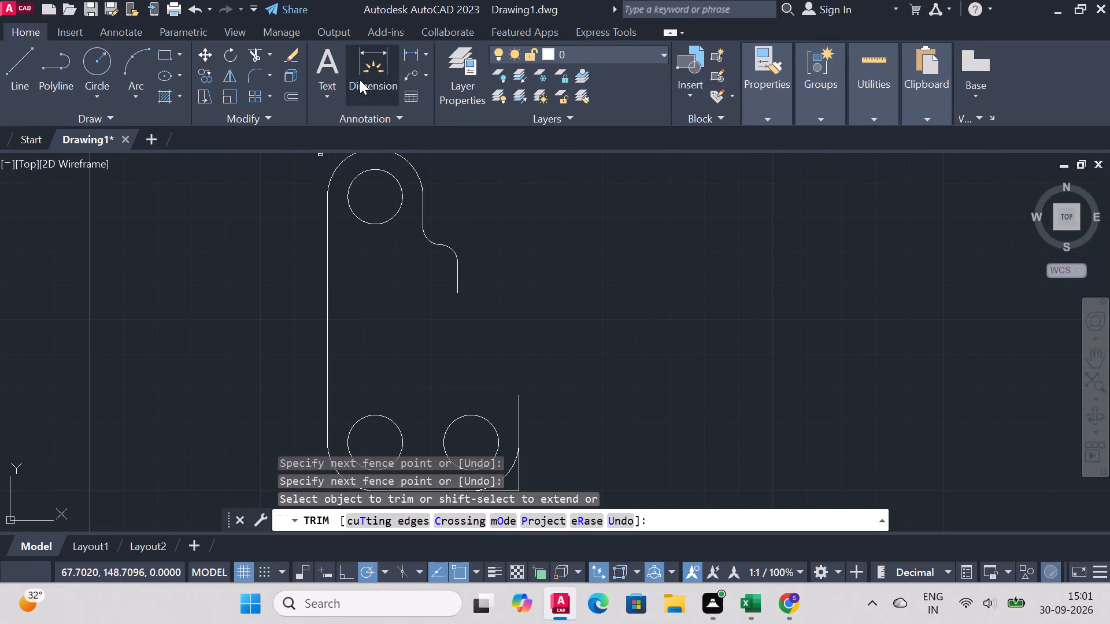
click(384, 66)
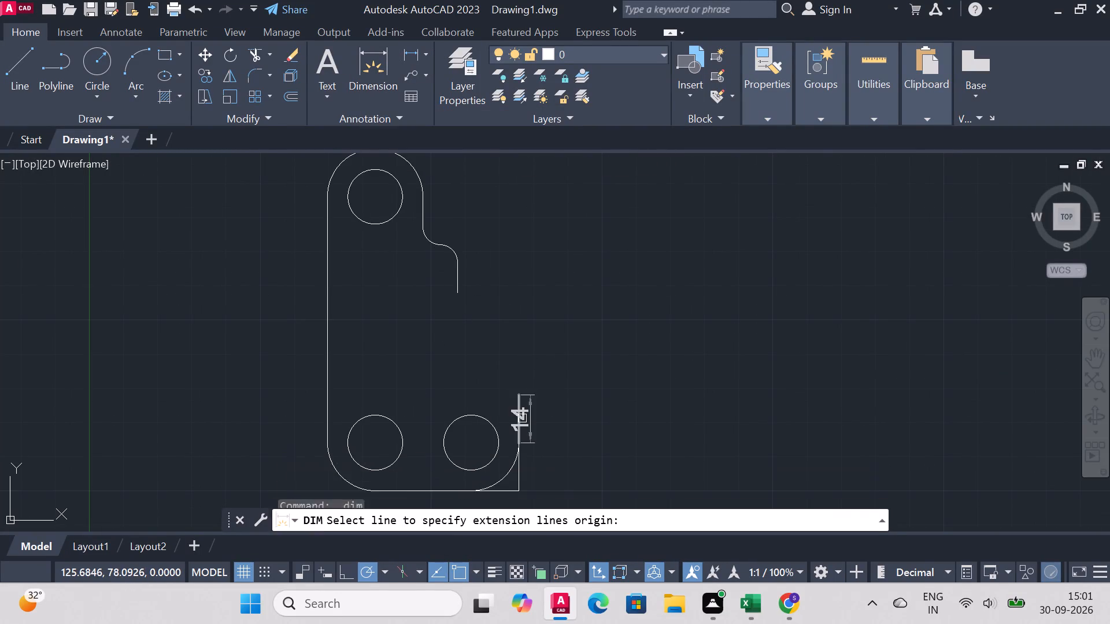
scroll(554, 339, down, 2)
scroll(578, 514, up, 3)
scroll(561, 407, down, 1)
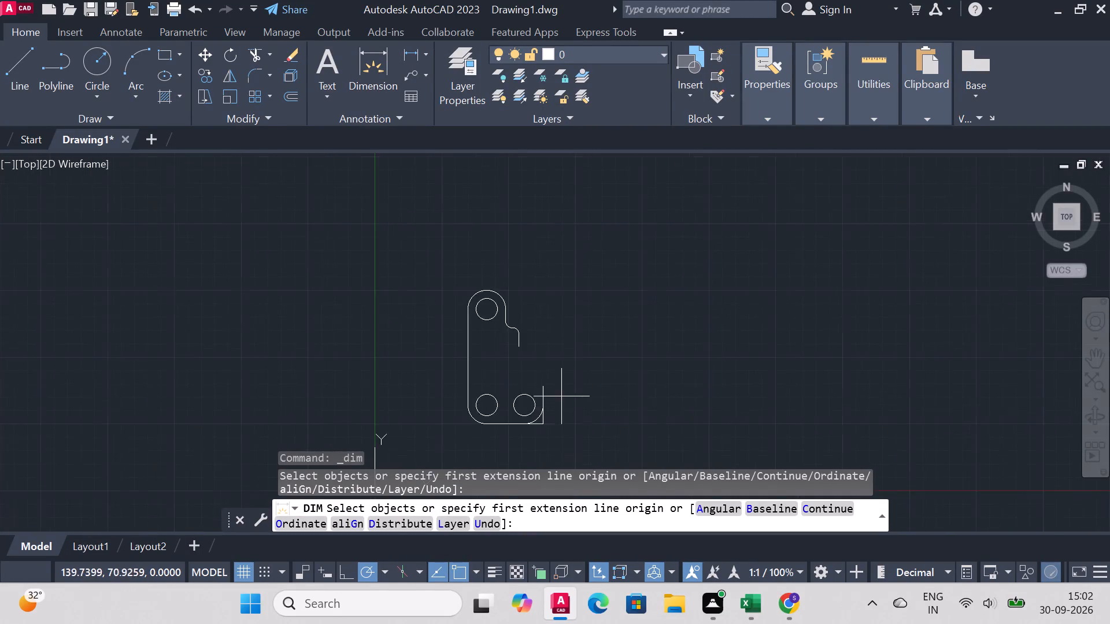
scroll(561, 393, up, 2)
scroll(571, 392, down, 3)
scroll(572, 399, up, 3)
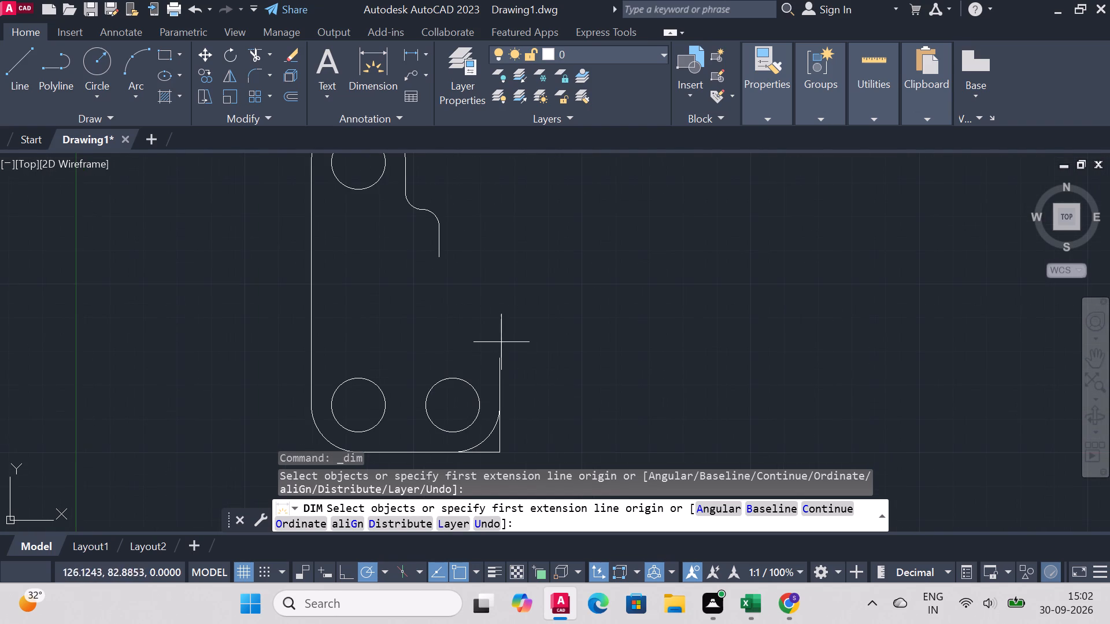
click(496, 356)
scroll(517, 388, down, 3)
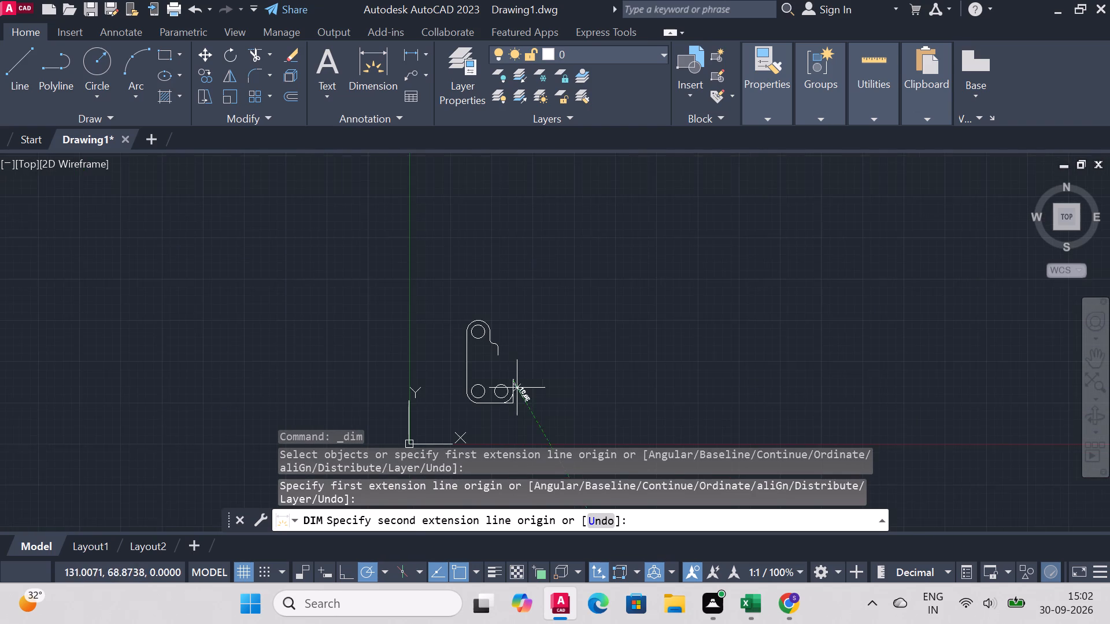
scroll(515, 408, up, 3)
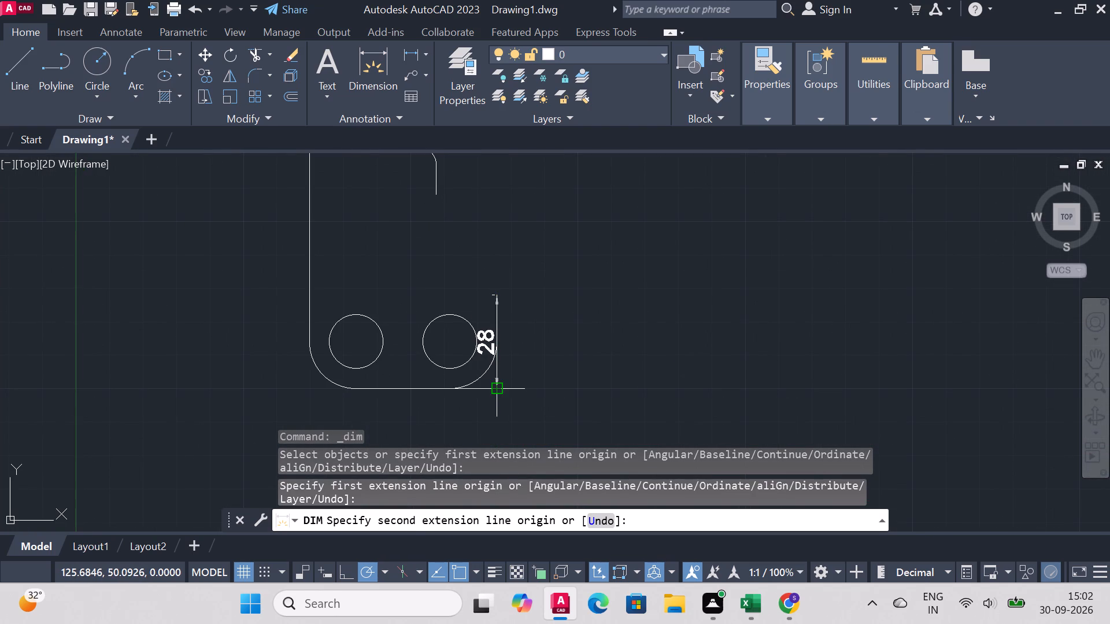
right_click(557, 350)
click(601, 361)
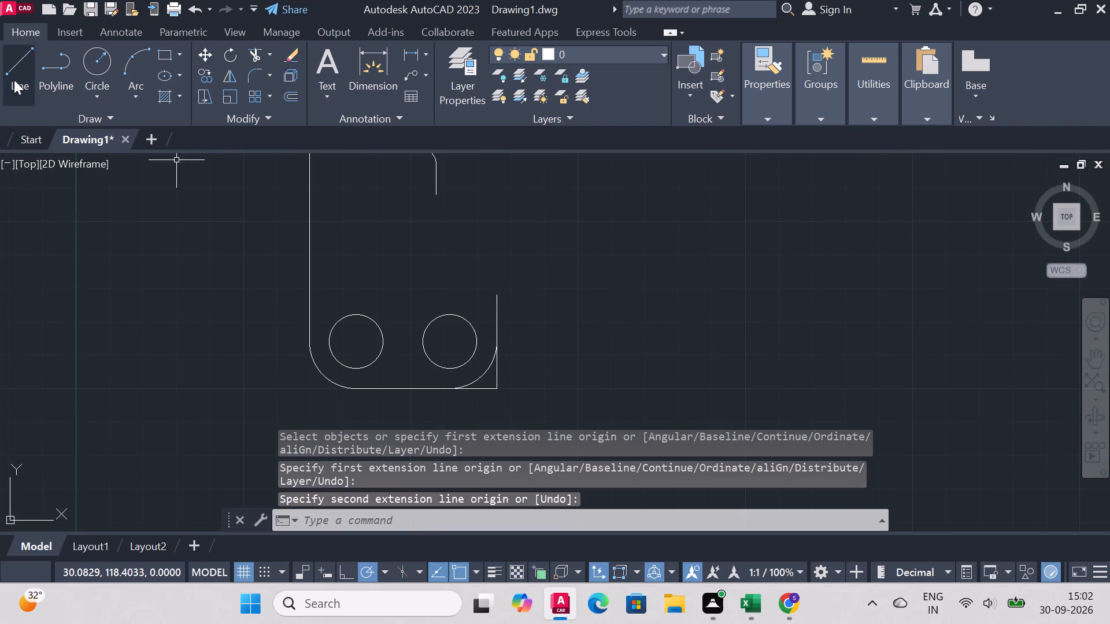
Draw a sloped line from the lower end of the shoulder's vertical edge to the top of the plate's lower-right vertical edge.
click(14, 80)
click(434, 196)
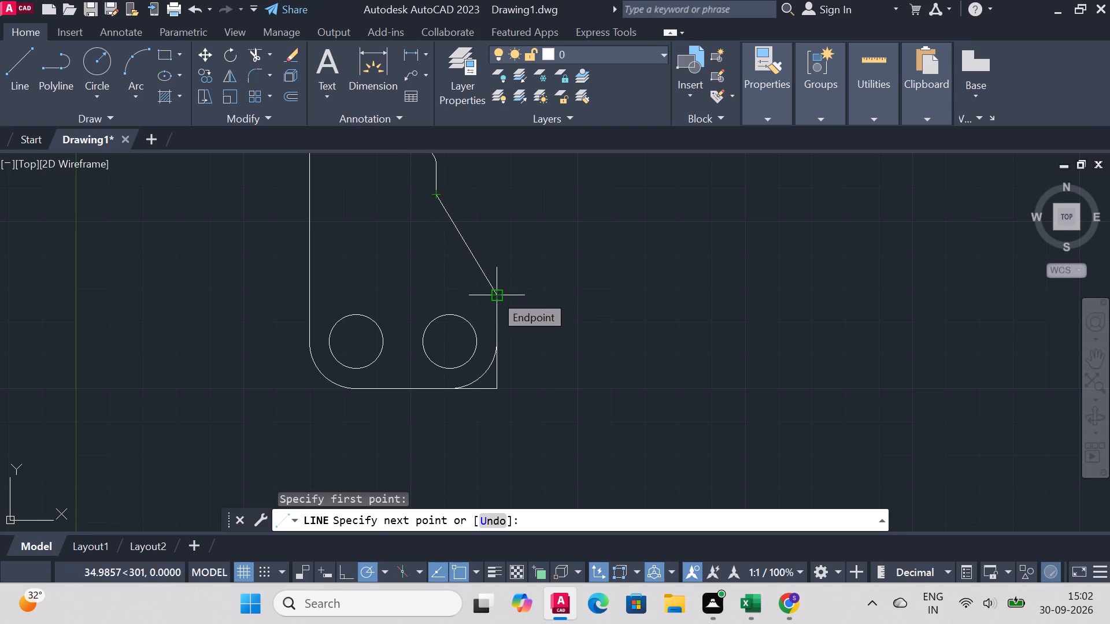
click(494, 294)
right_click(533, 285)
click(588, 298)
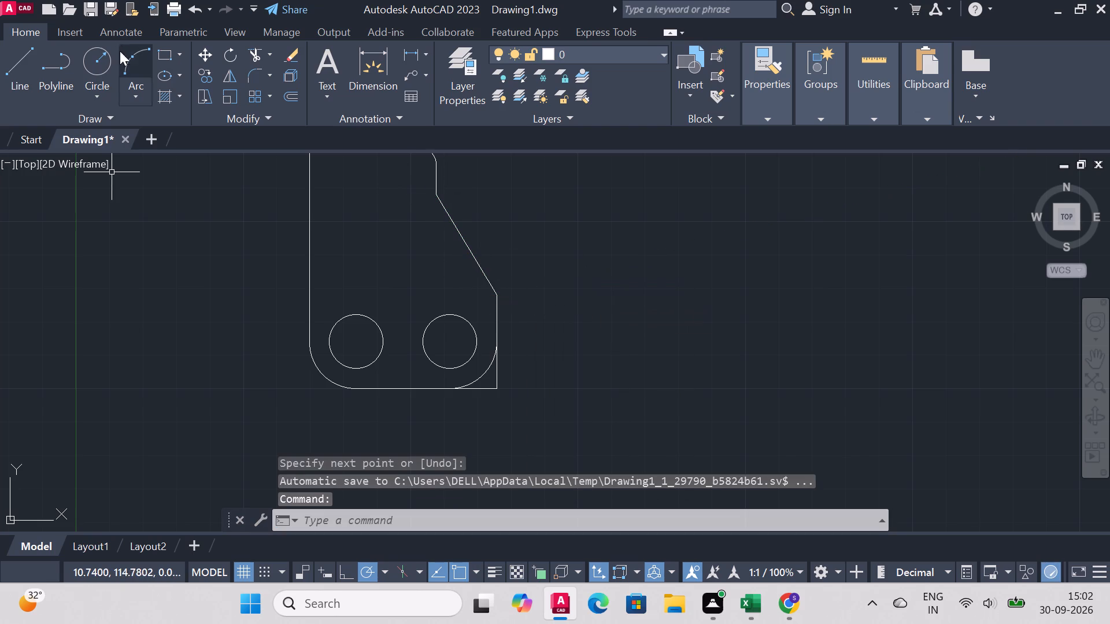
Trim the square corner segments outside the plate's rounded lower-right corner.
click(254, 51)
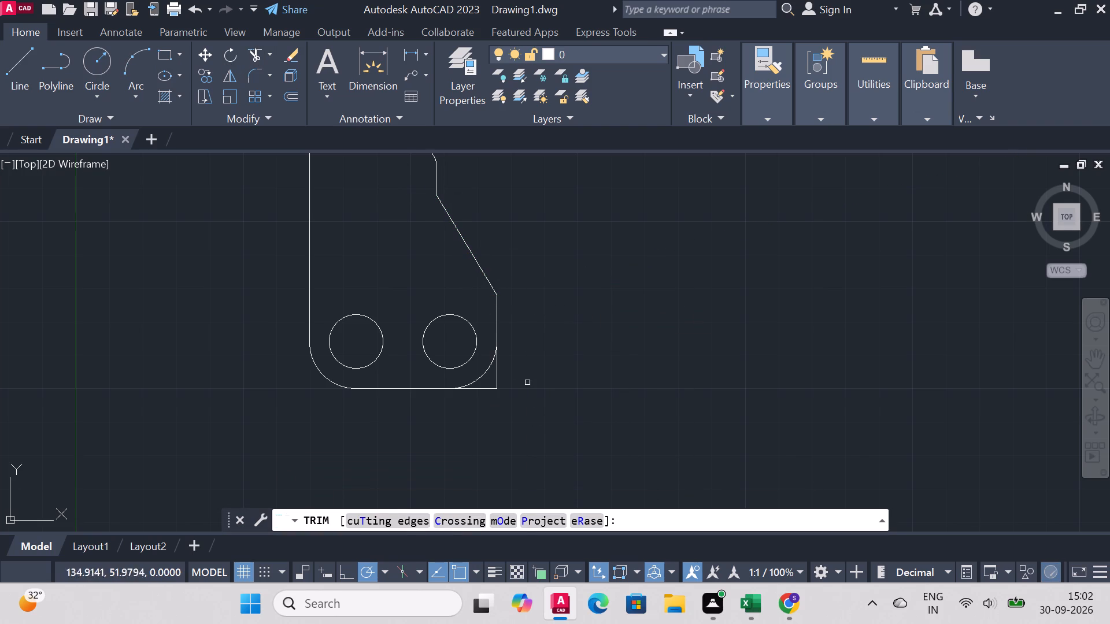
drag(508, 367, 482, 396)
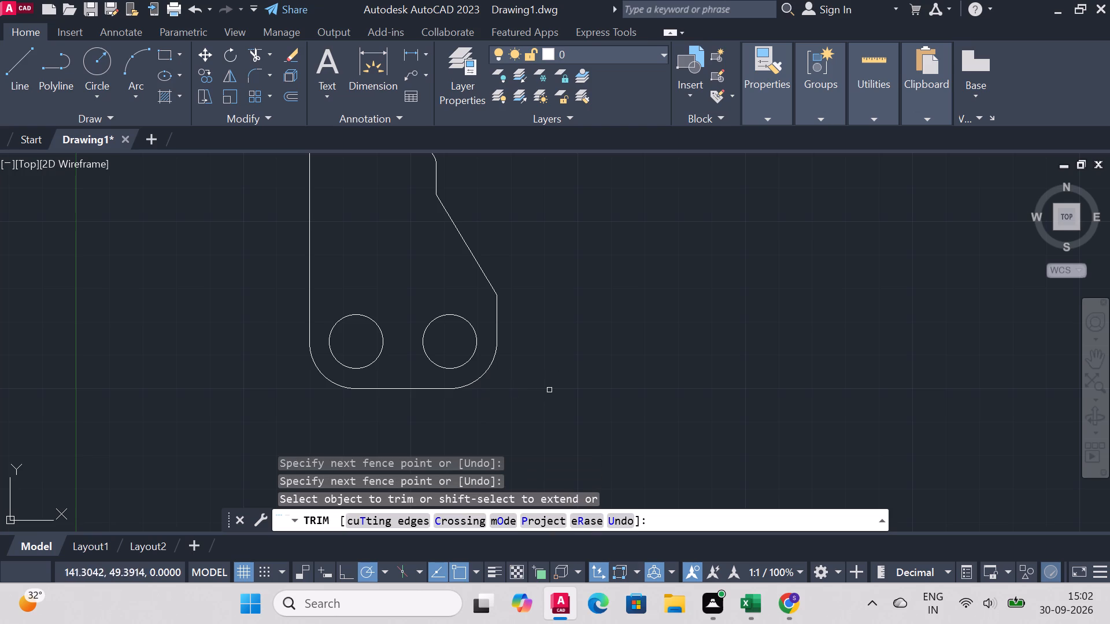
Dimension the horizontal distance between the centres of the two lower holes, placing it just above them.
scroll(552, 387, down, 2)
scroll(557, 372, up, 2)
scroll(558, 367, down, 1)
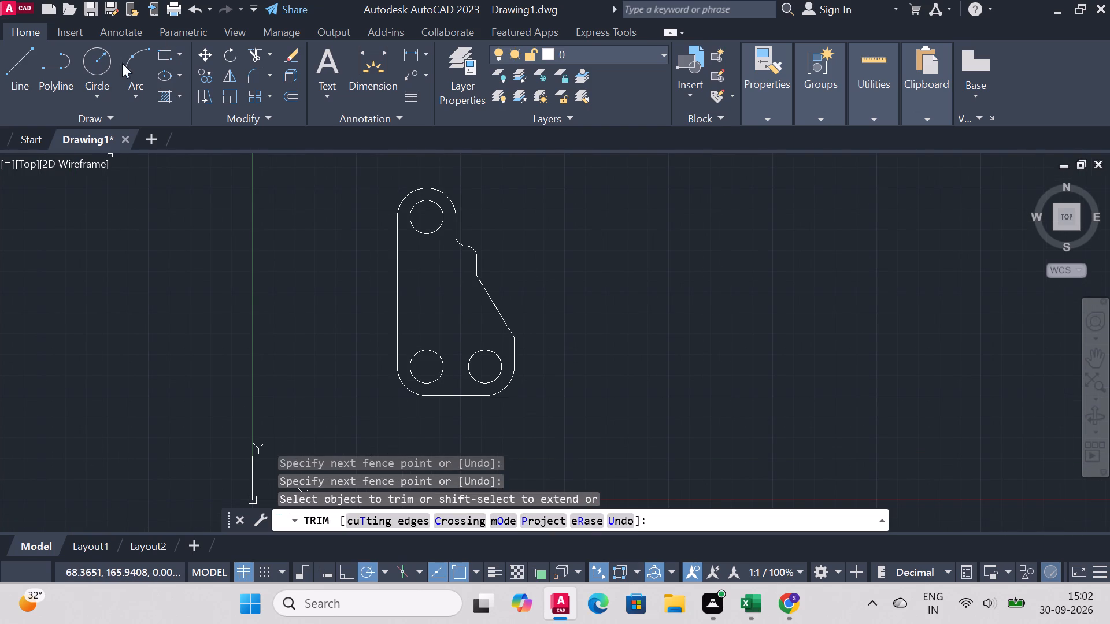
click(369, 73)
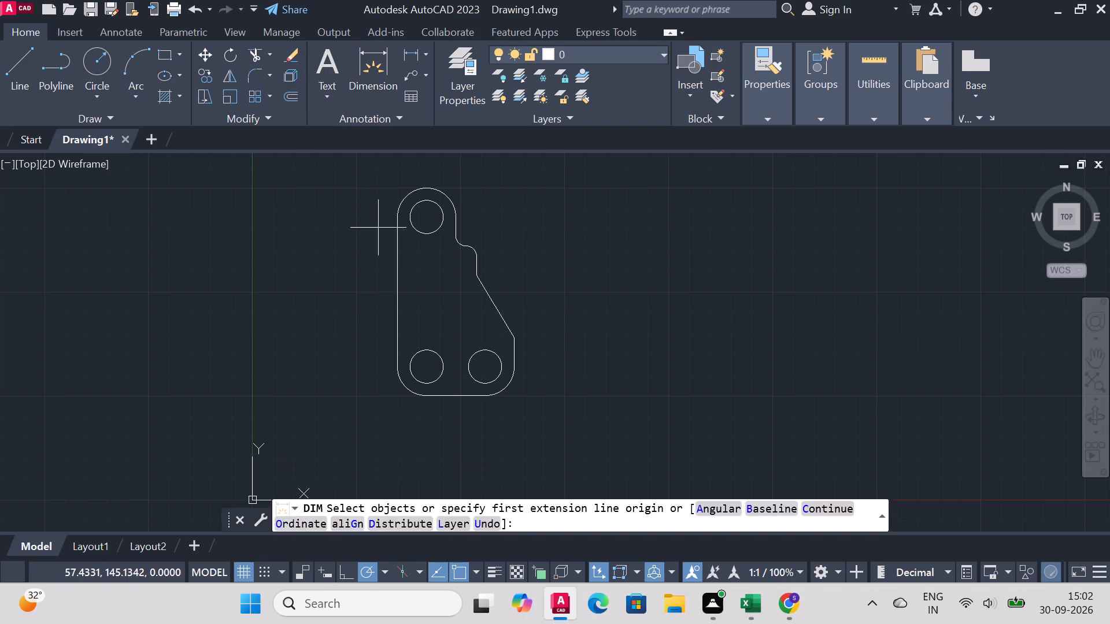
click(427, 367)
click(488, 367)
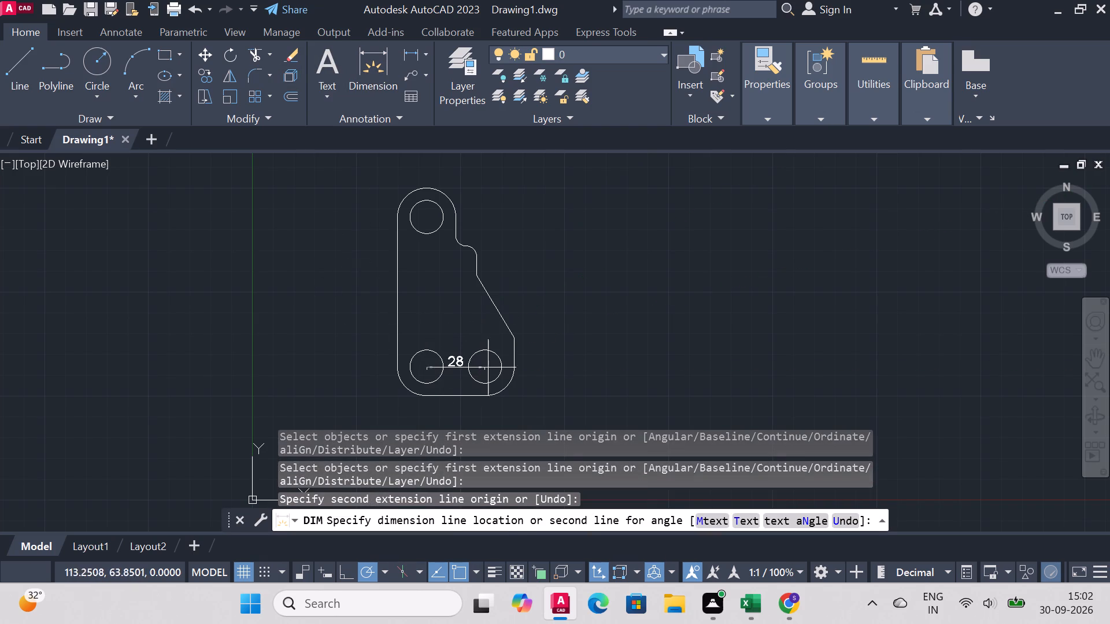
click(486, 336)
Add a vertical dimension of 28 upward from the bottom edge's right end, placing it outside the plate's right side.
scroll(536, 363, up, 1)
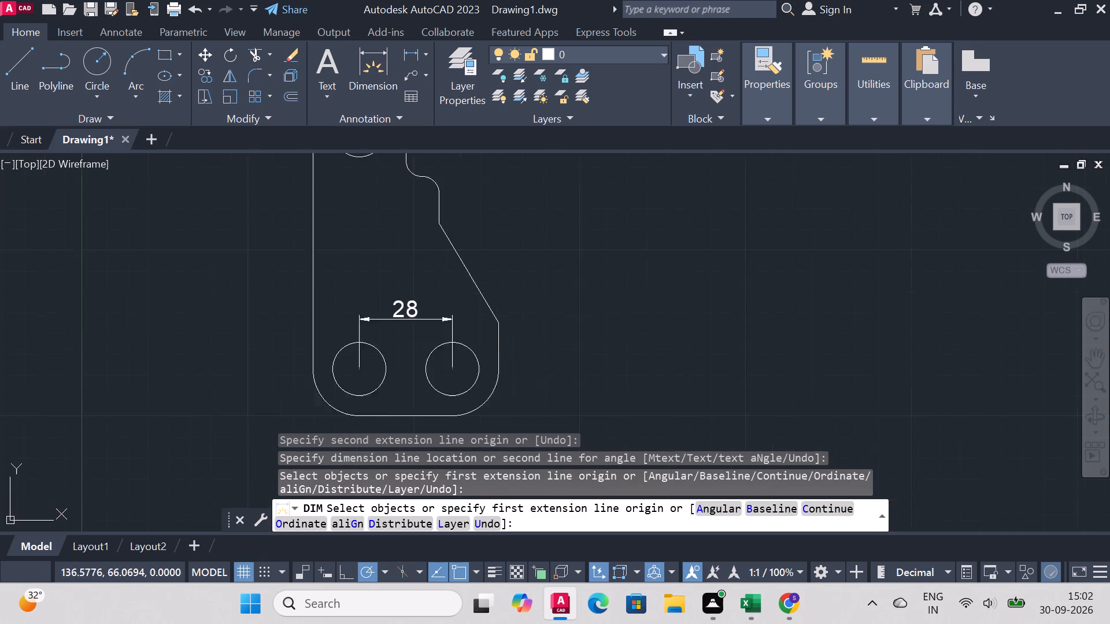
scroll(536, 363, up, 1)
scroll(536, 363, down, 3)
scroll(531, 395, up, 3)
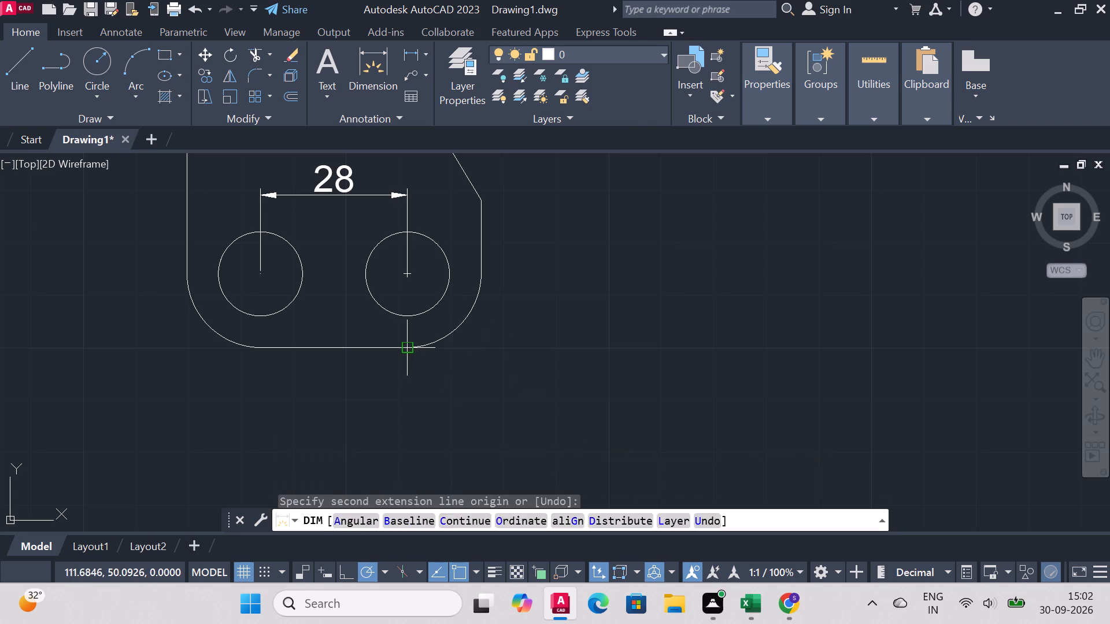
click(405, 343)
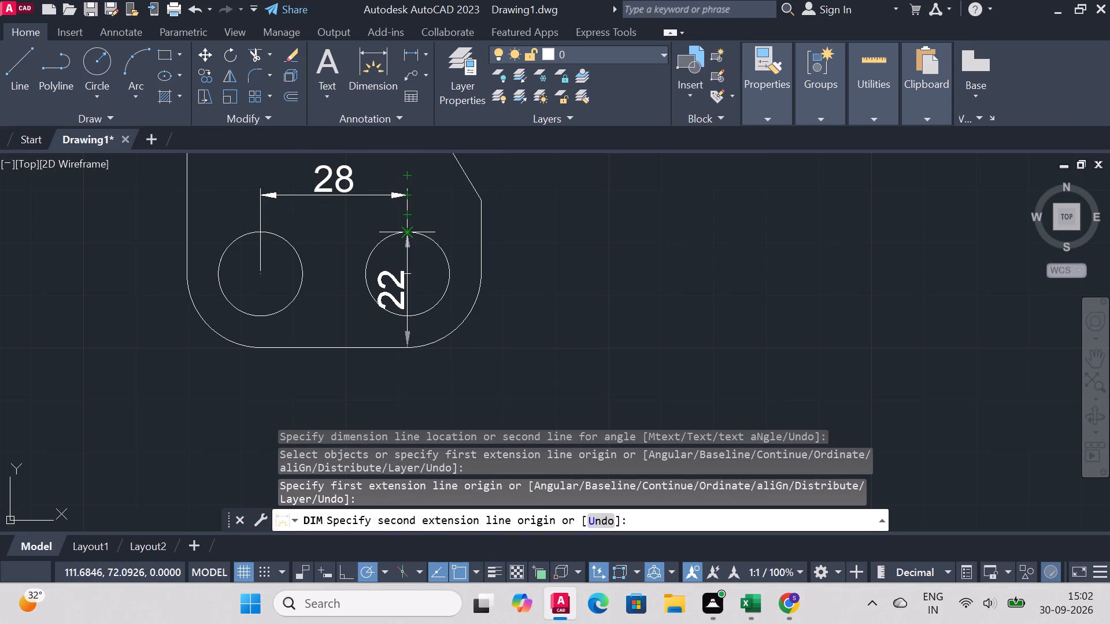
text(28)
key(Return)
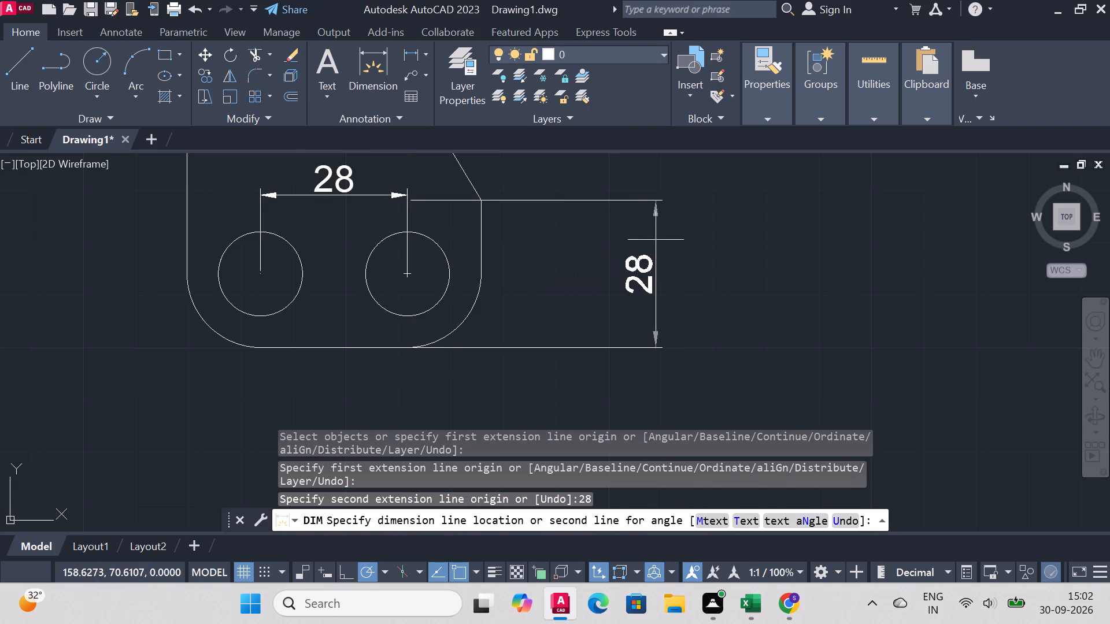
click(602, 245)
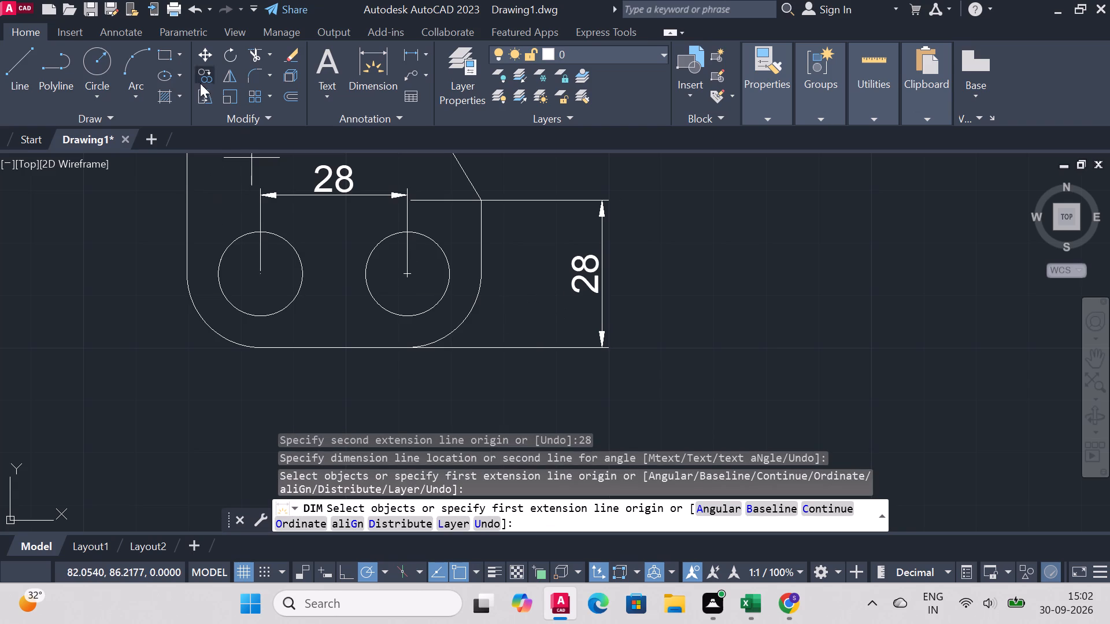
Dimension the height from the bottom edge to the lower-right hole's centre, placing it between the plate and the 28 vertical dimension.
click(398, 56)
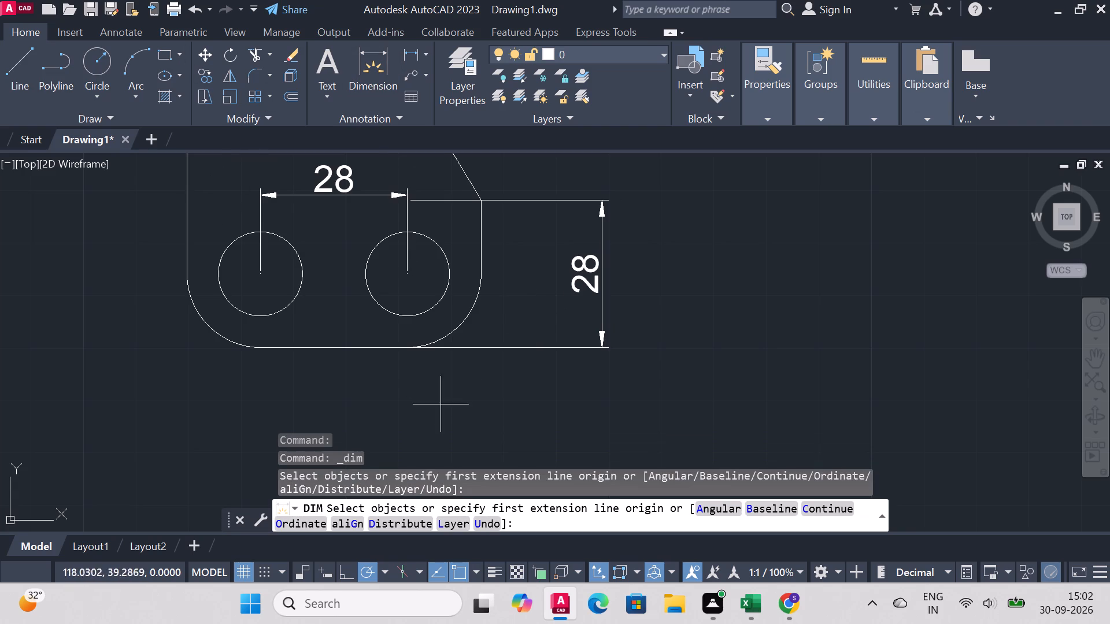
click(407, 351)
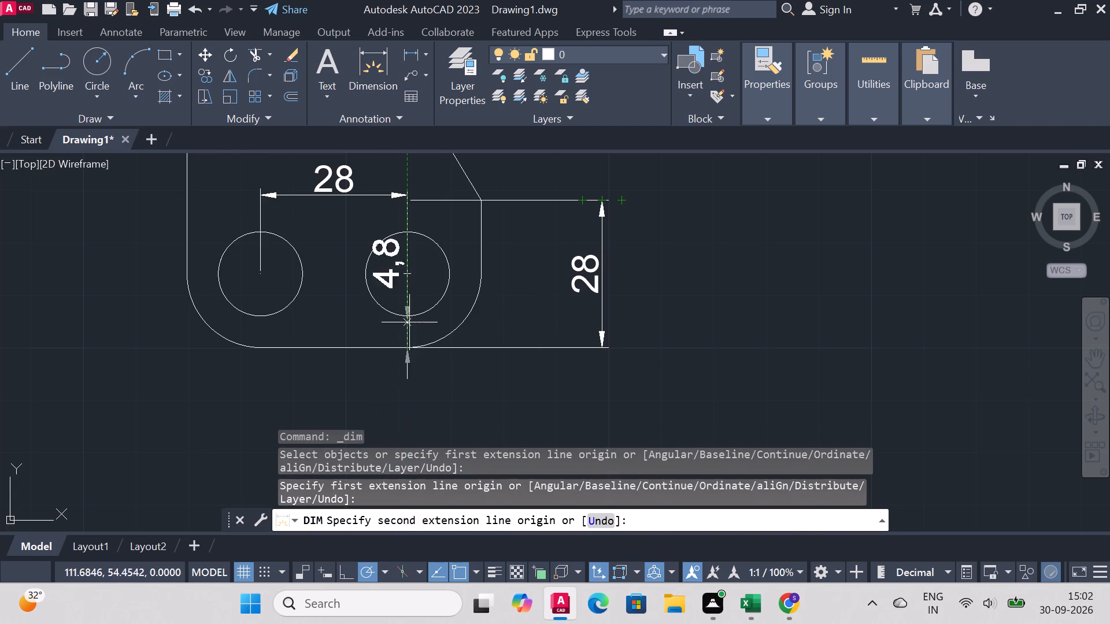
click(404, 276)
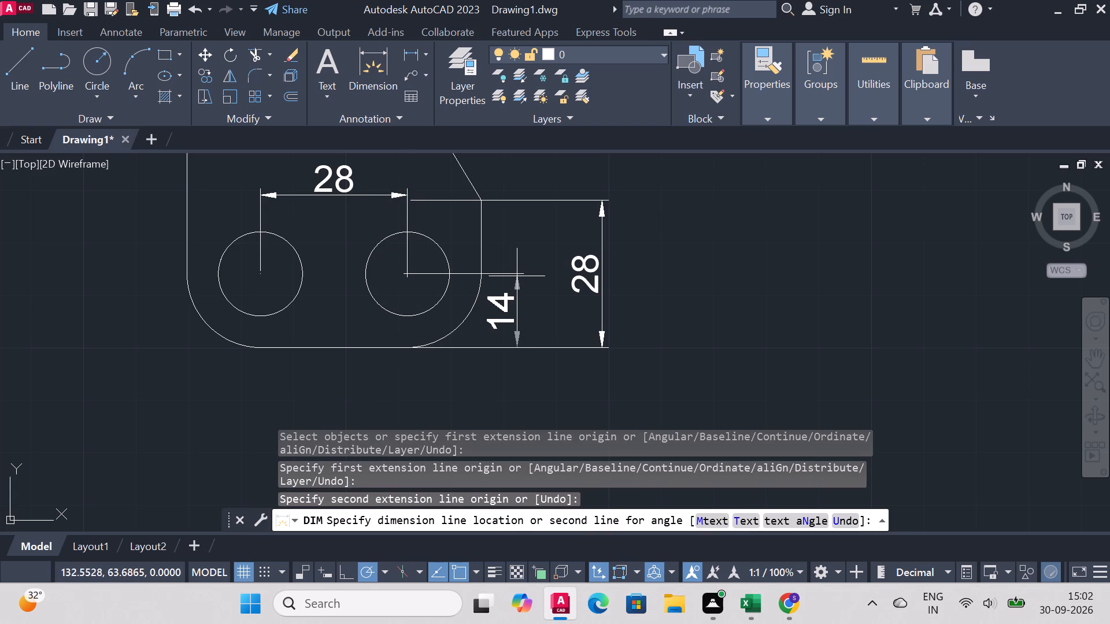
click(535, 276)
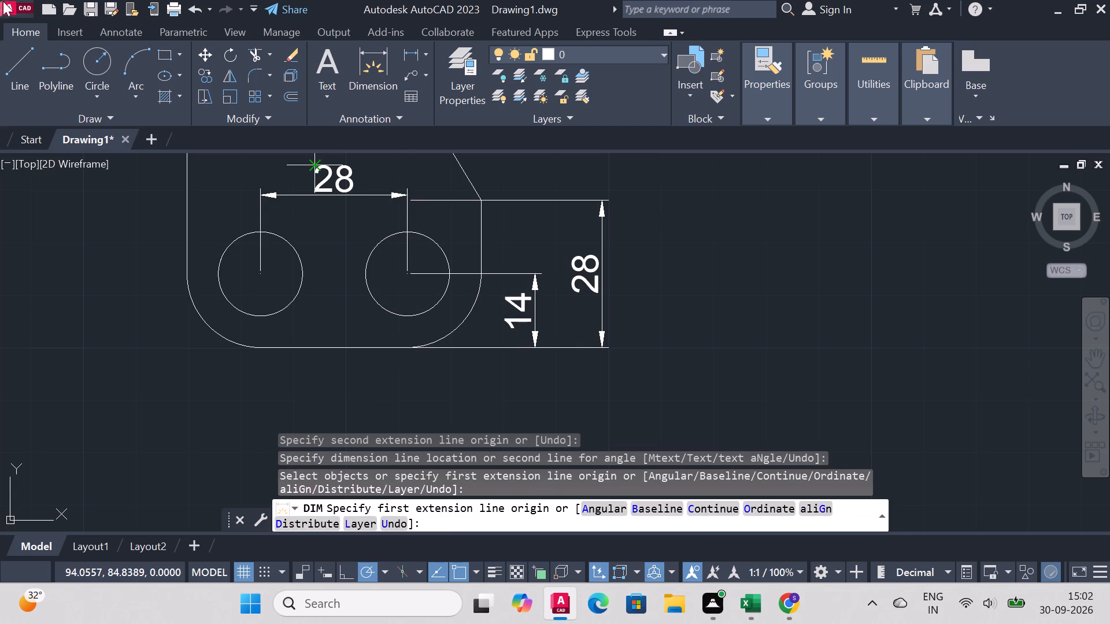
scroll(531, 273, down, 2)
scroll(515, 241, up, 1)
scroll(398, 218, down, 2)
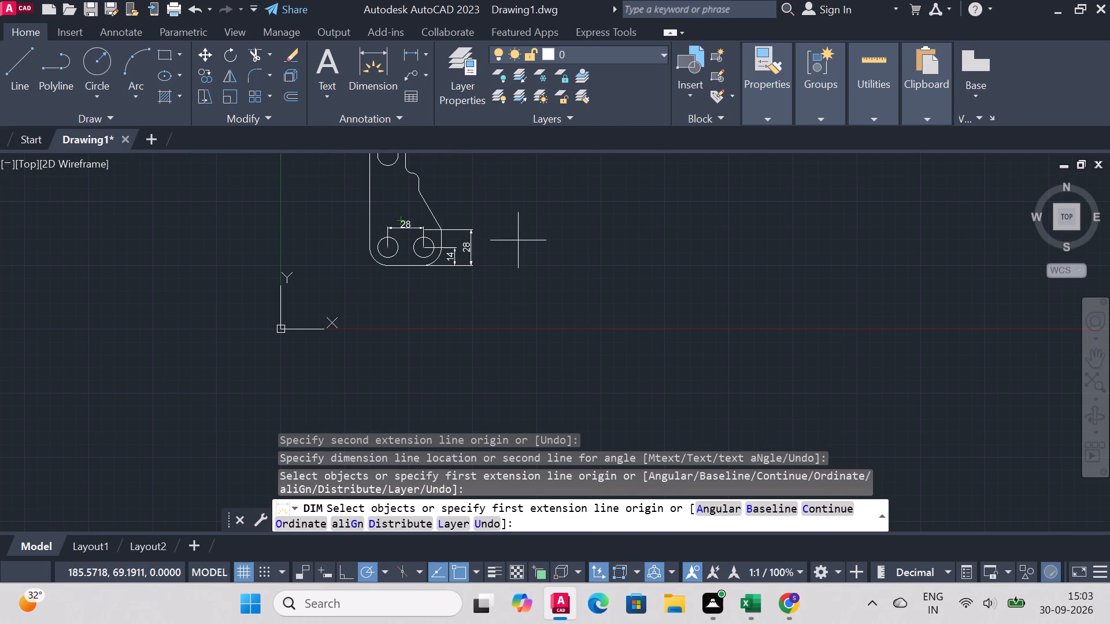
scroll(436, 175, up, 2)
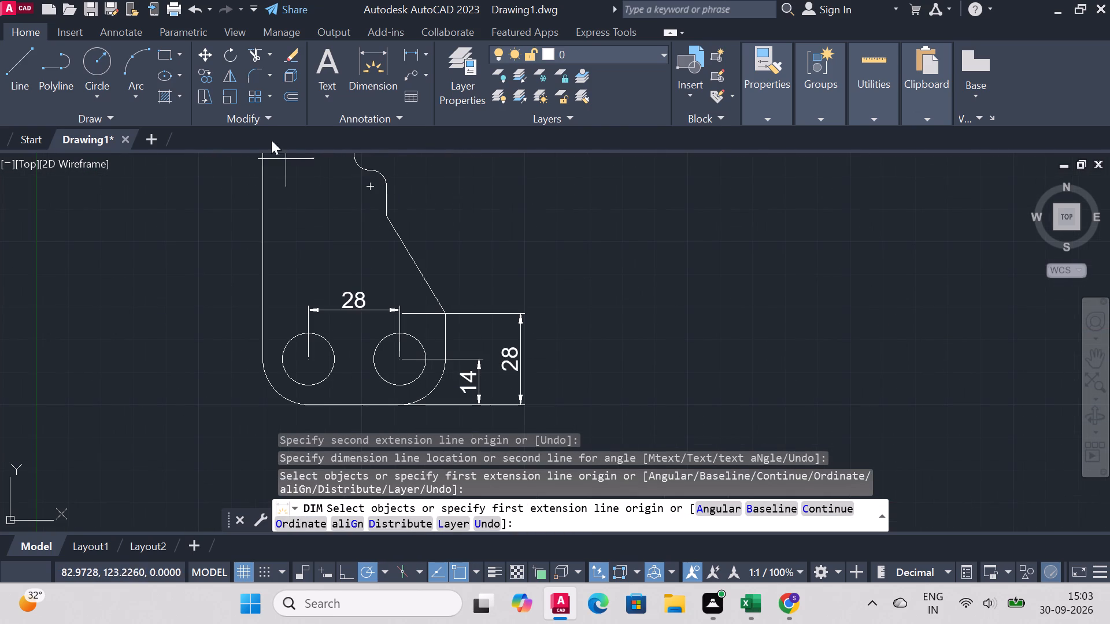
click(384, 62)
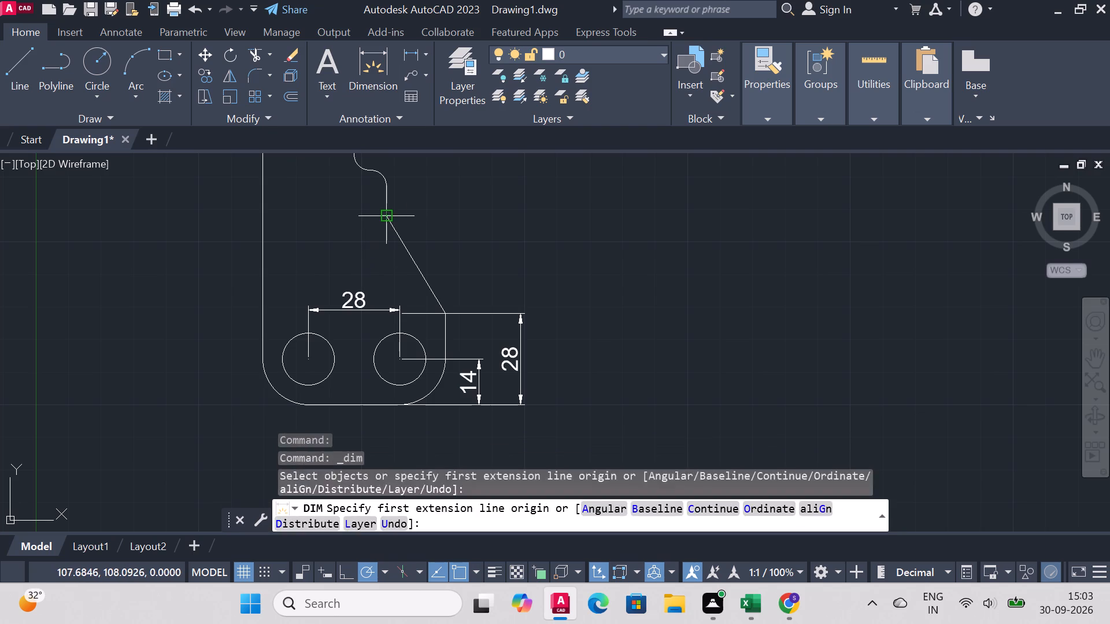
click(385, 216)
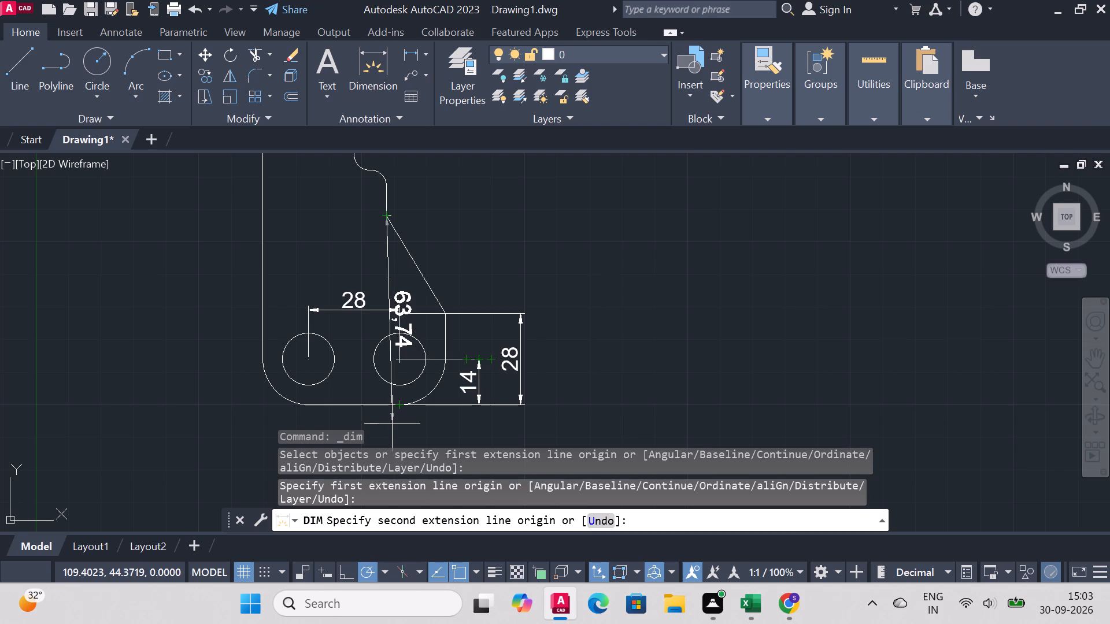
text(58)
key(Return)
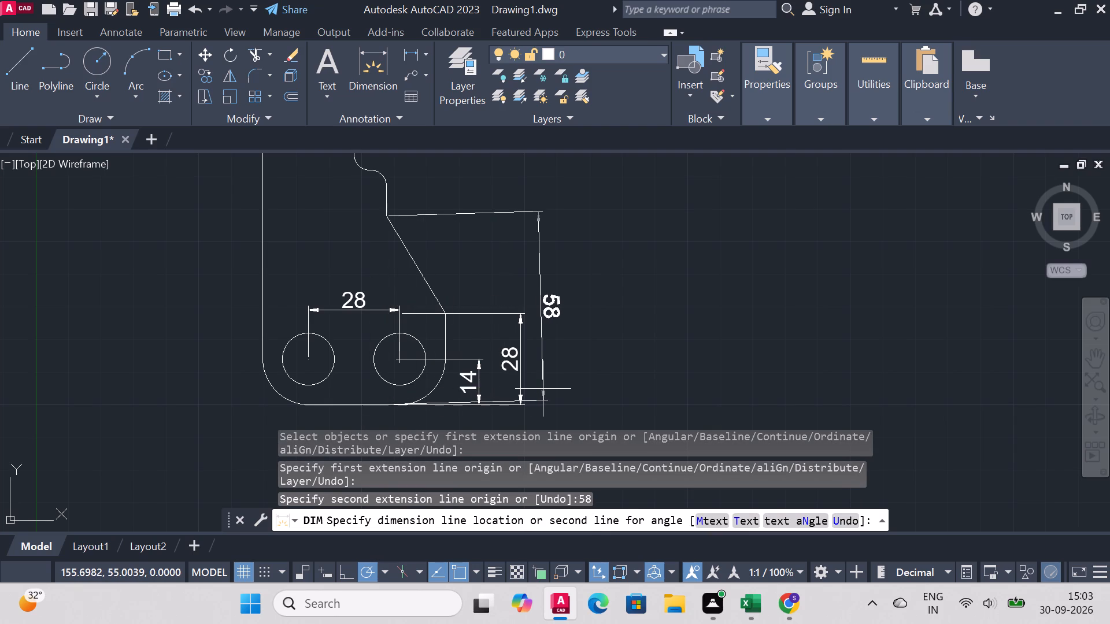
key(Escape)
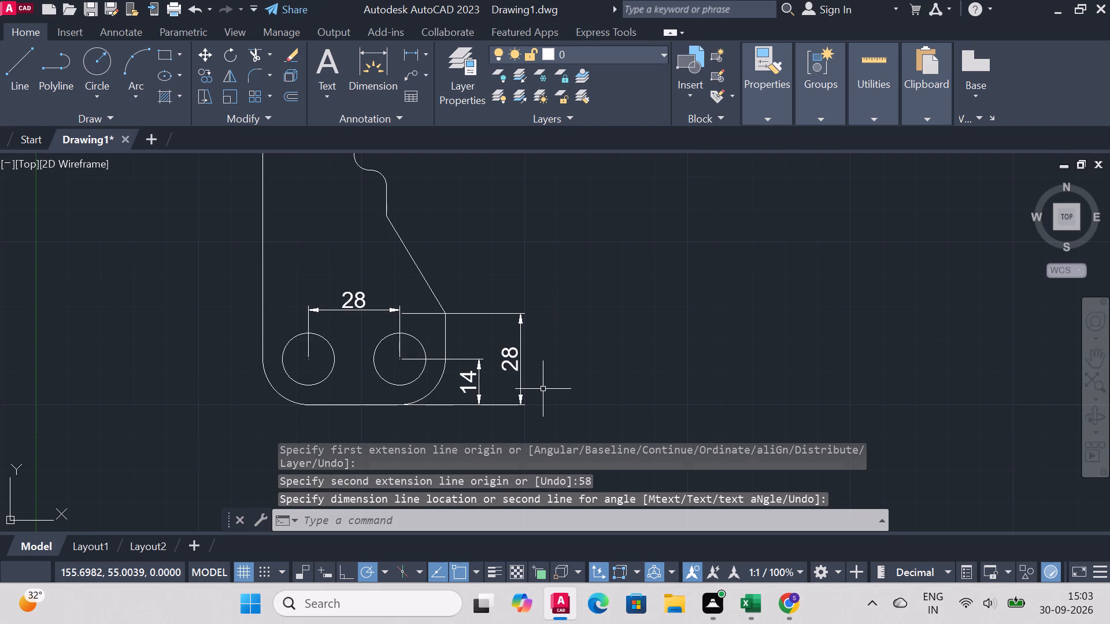
Dimension the height from the plate's bottom edge to the junction of the shoulder fillets, placing it outside the 28 vertical dimension.
click(375, 69)
click(369, 170)
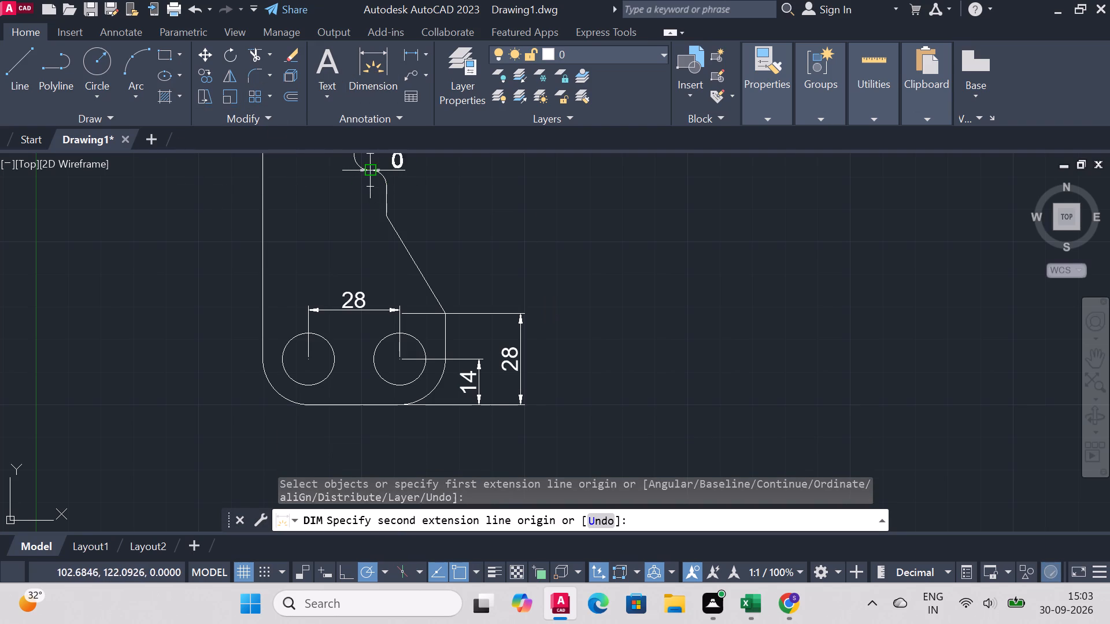
click(371, 405)
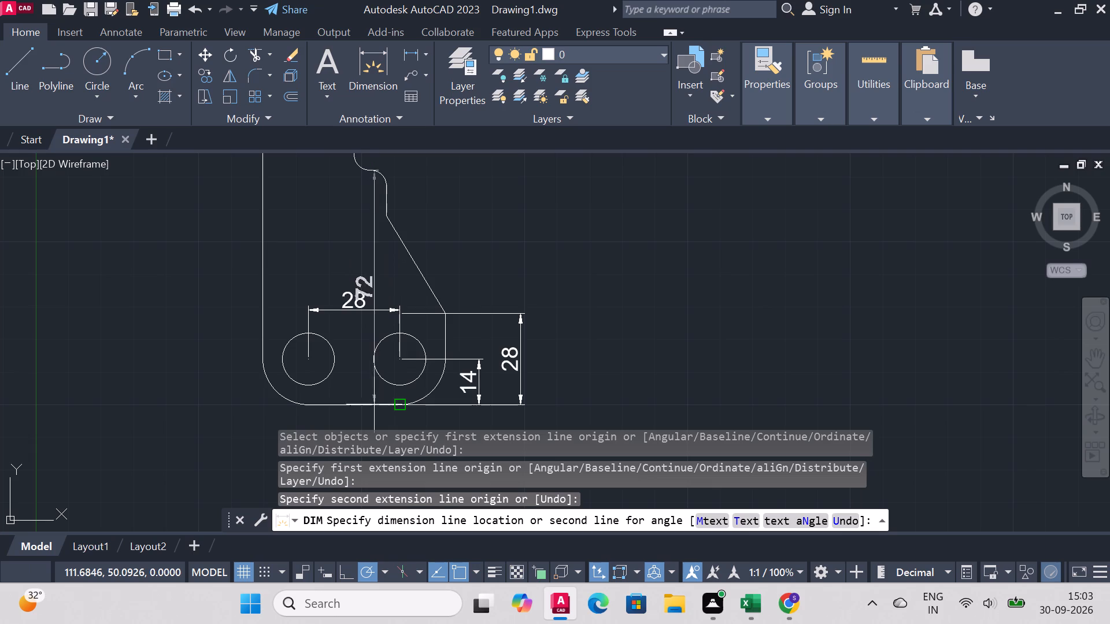
click(580, 378)
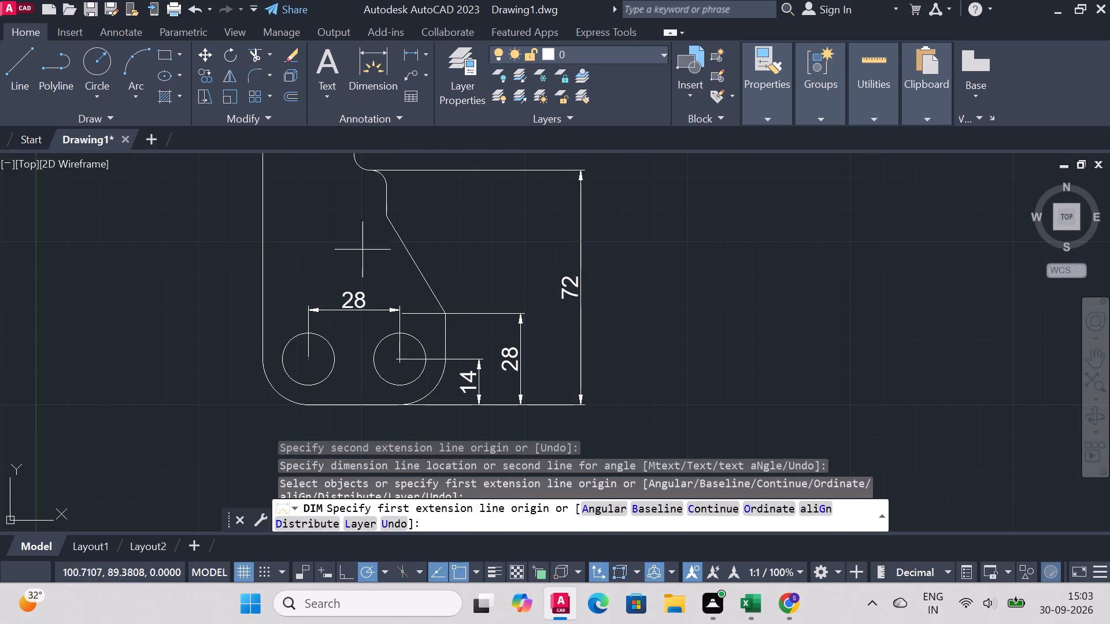
Dimension the height from the bottom edge to the upper end of the sloped side, placing it between the 28 and 72 vertical dimensions.
click(385, 217)
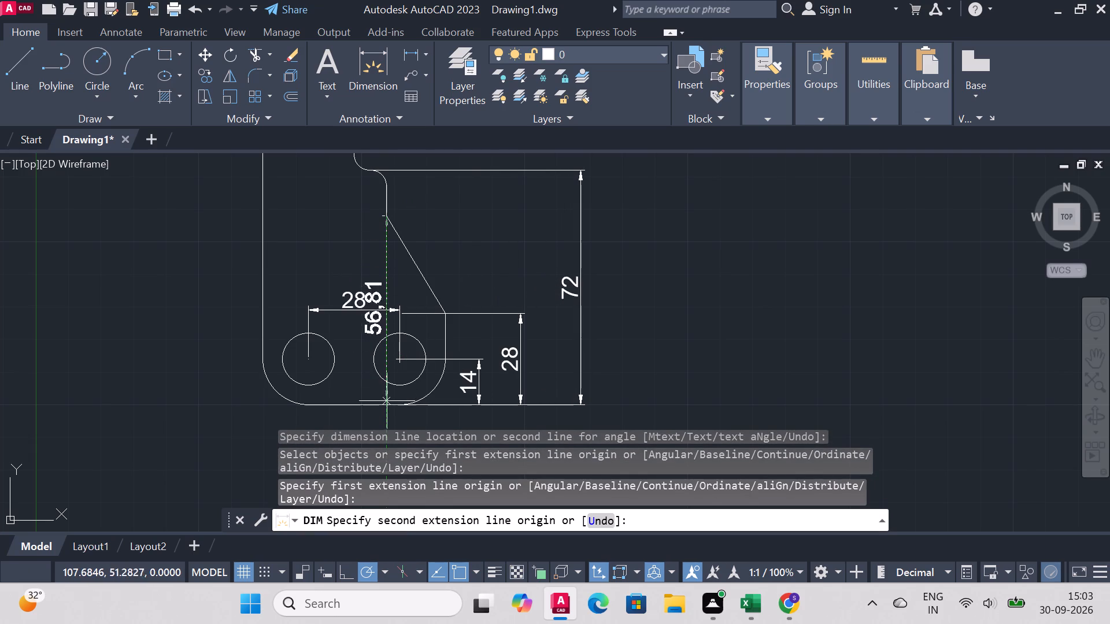
click(387, 402)
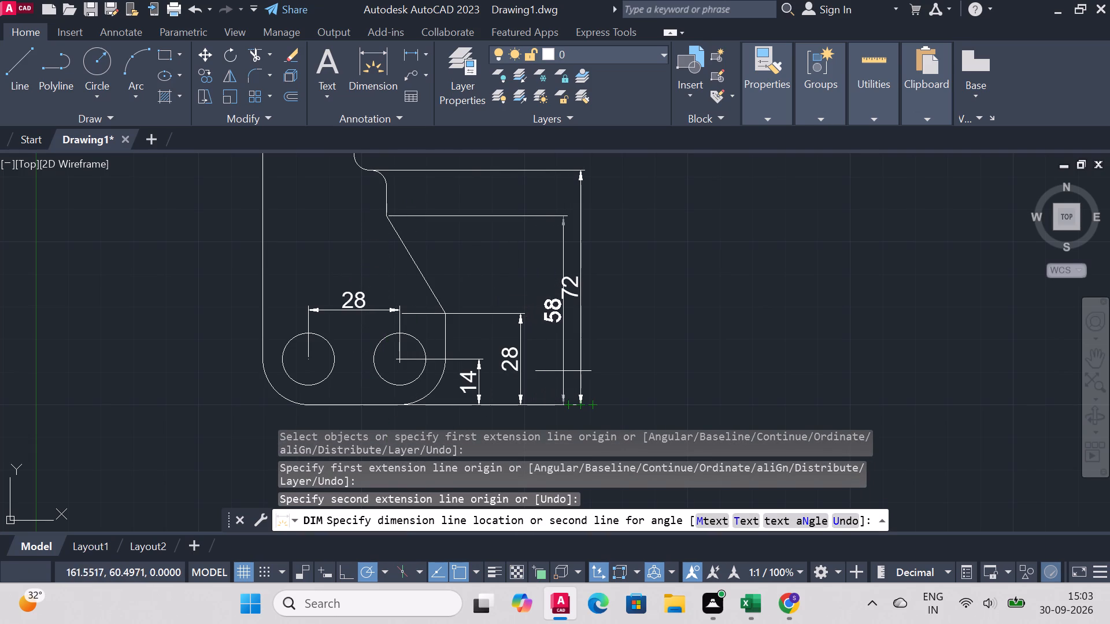
click(553, 371)
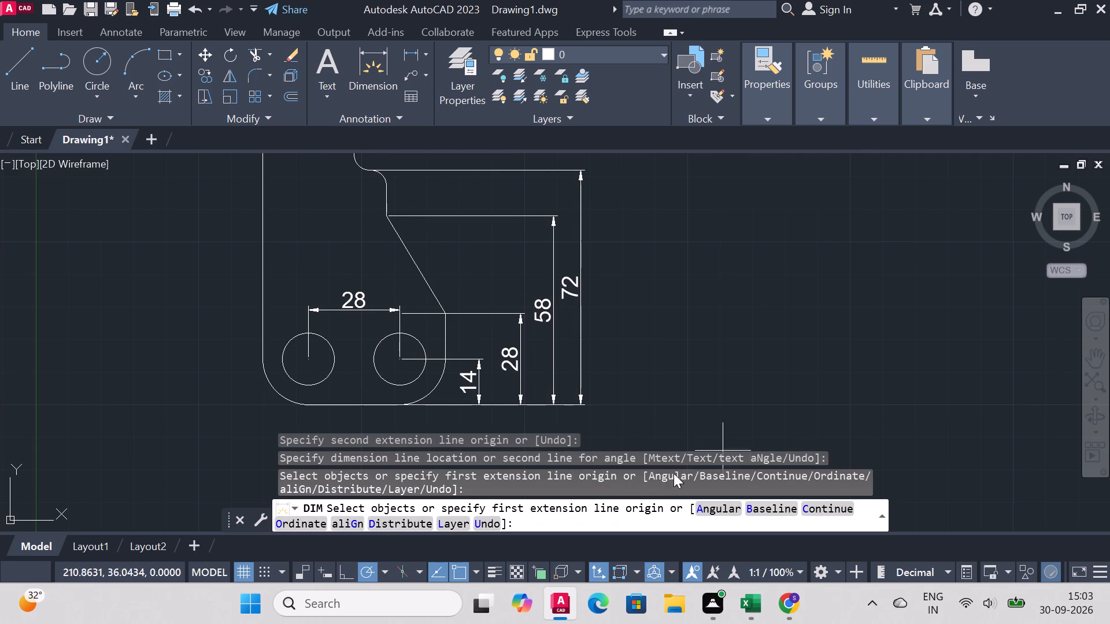
Dimension the plate's overall width across its lower part, placing the horizontal dimension below the bottom edge.
scroll(501, 269, down, 2)
scroll(483, 345, up, 2)
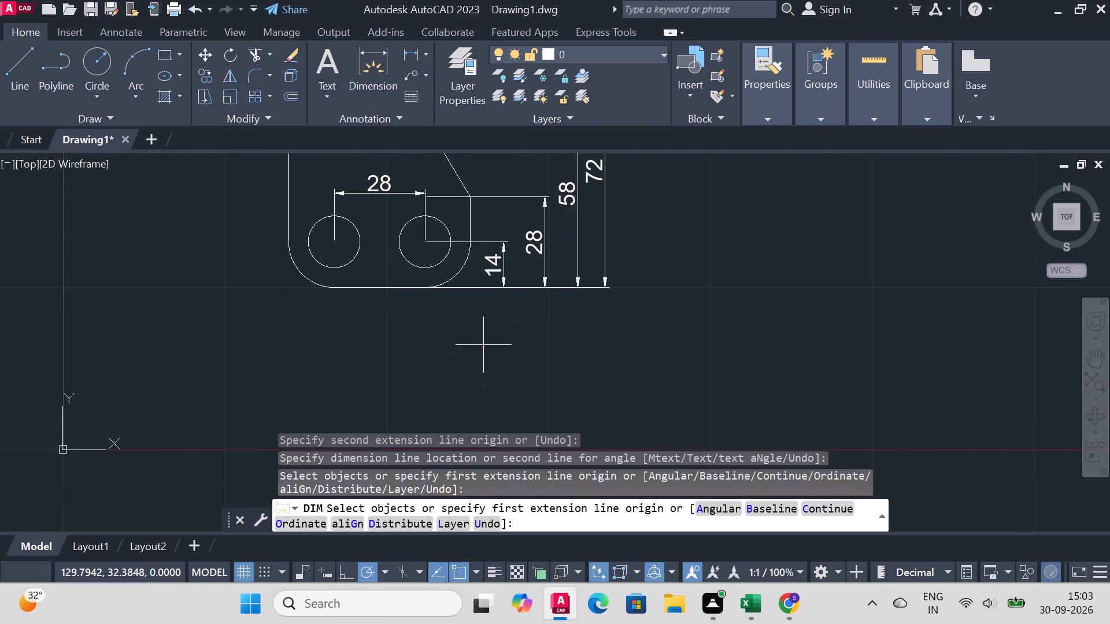
click(290, 247)
click(473, 242)
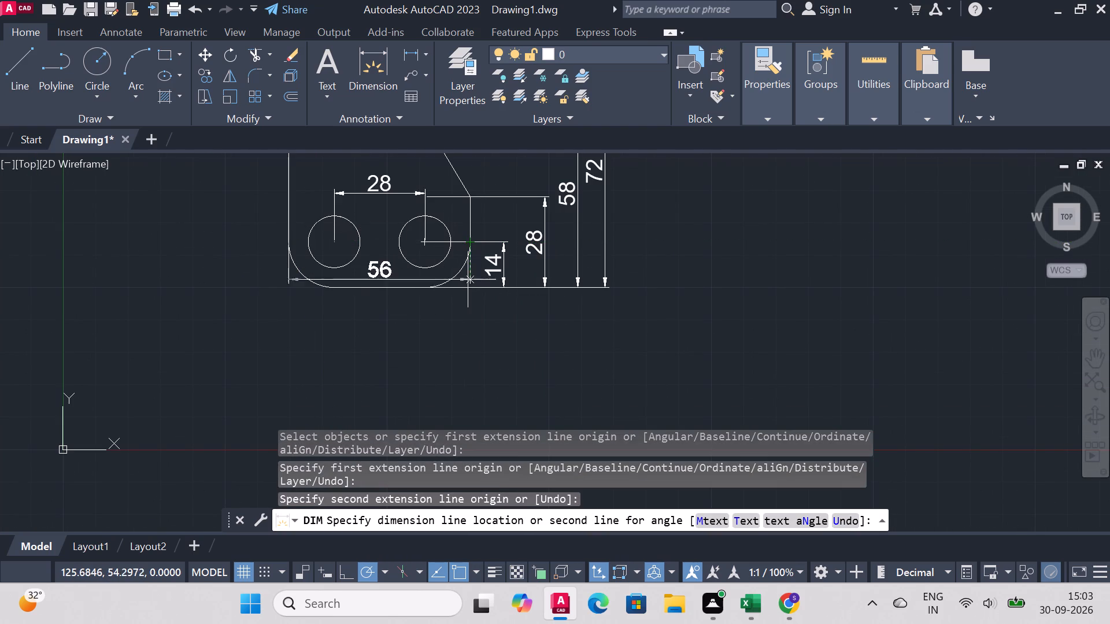
click(467, 339)
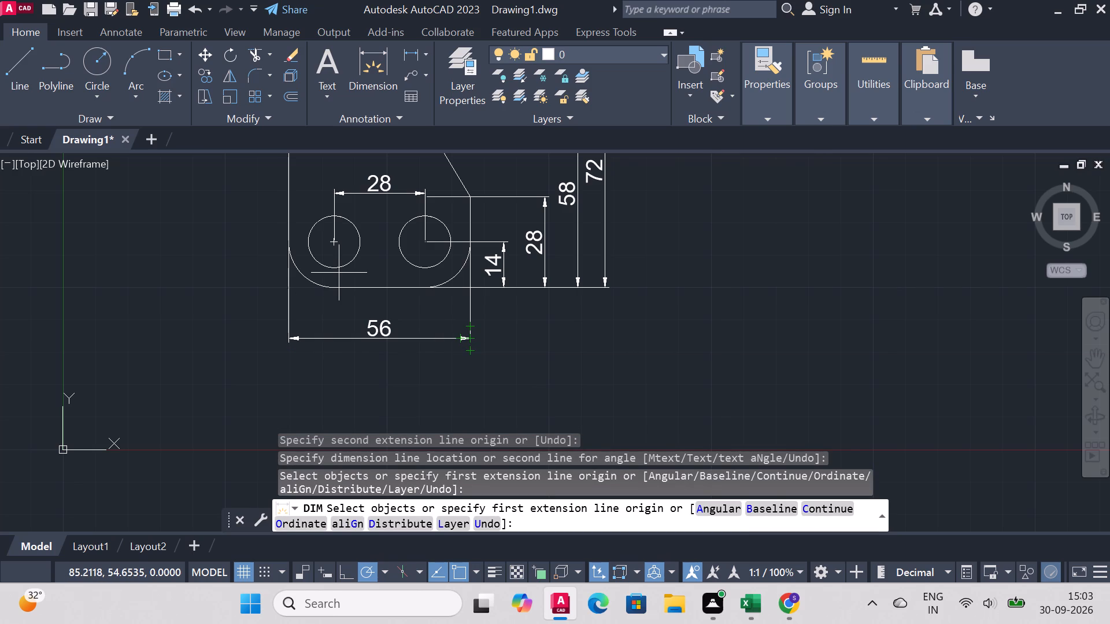
Dimension the height from the bottom edge to the upper hole's centre, placing it outside the plate's straight left side.
scroll(325, 265, down, 1)
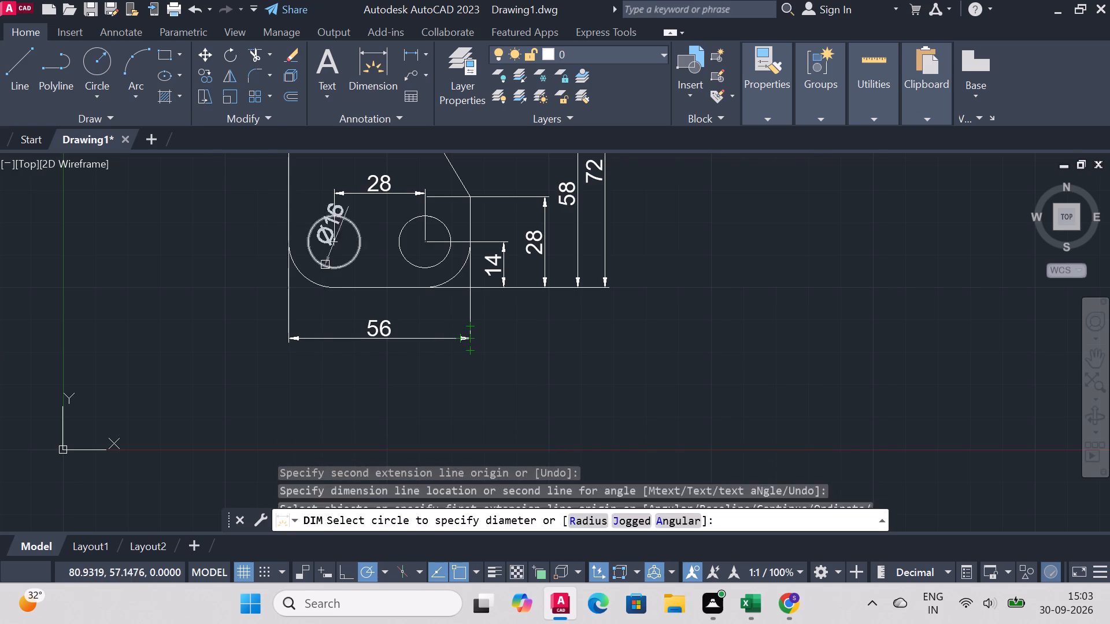
scroll(325, 259, down, 2)
scroll(323, 206, up, 3)
scroll(322, 205, down, 2)
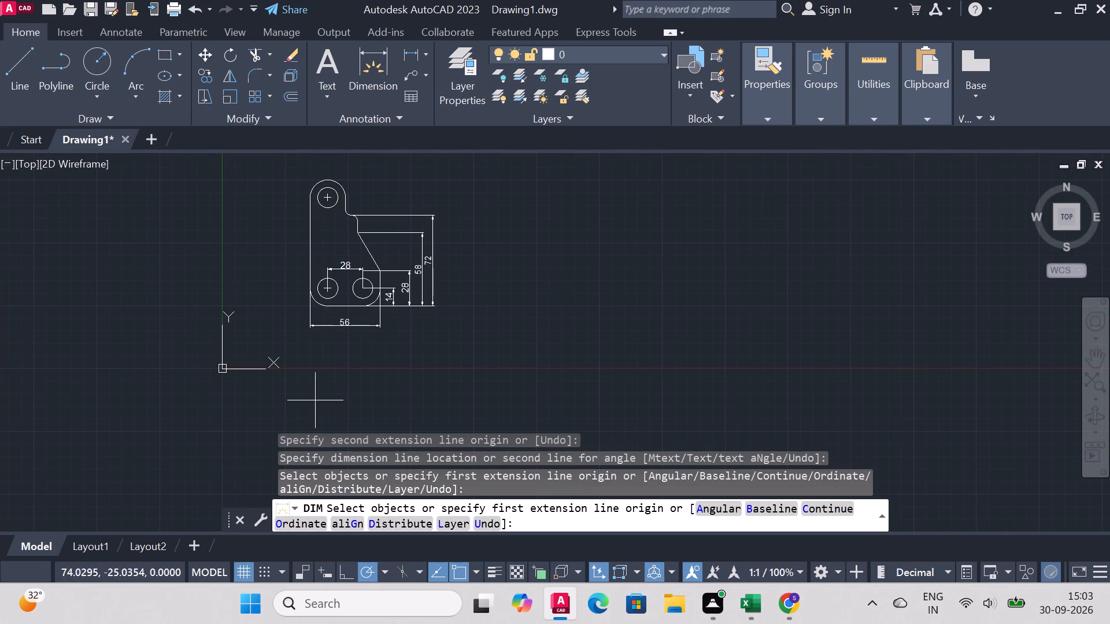
scroll(319, 274, up, 3)
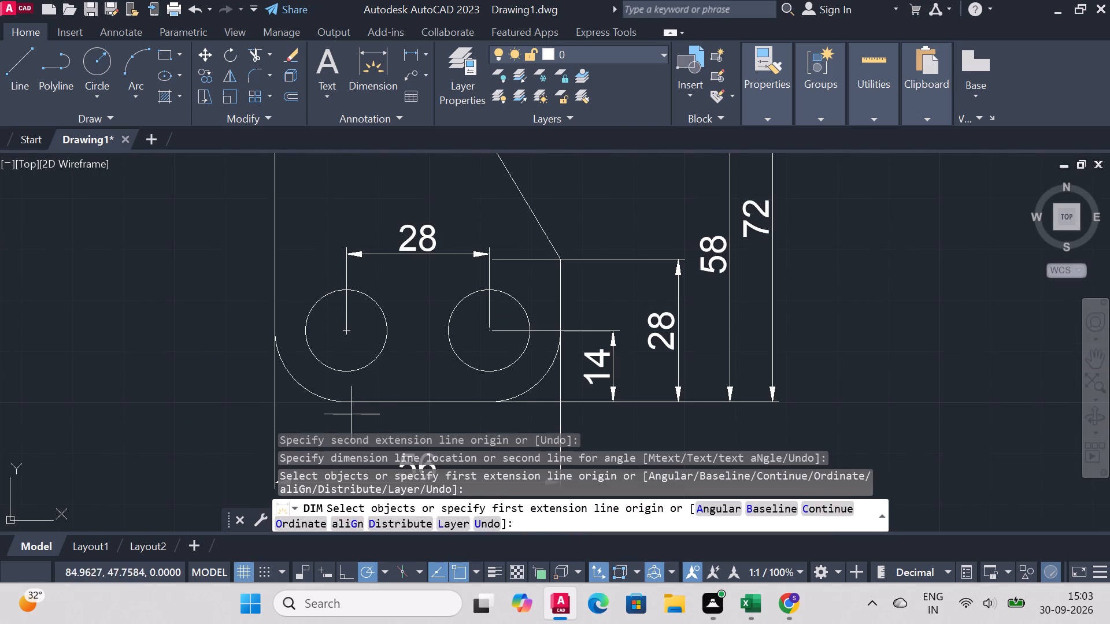
click(342, 404)
scroll(347, 311, down, 3)
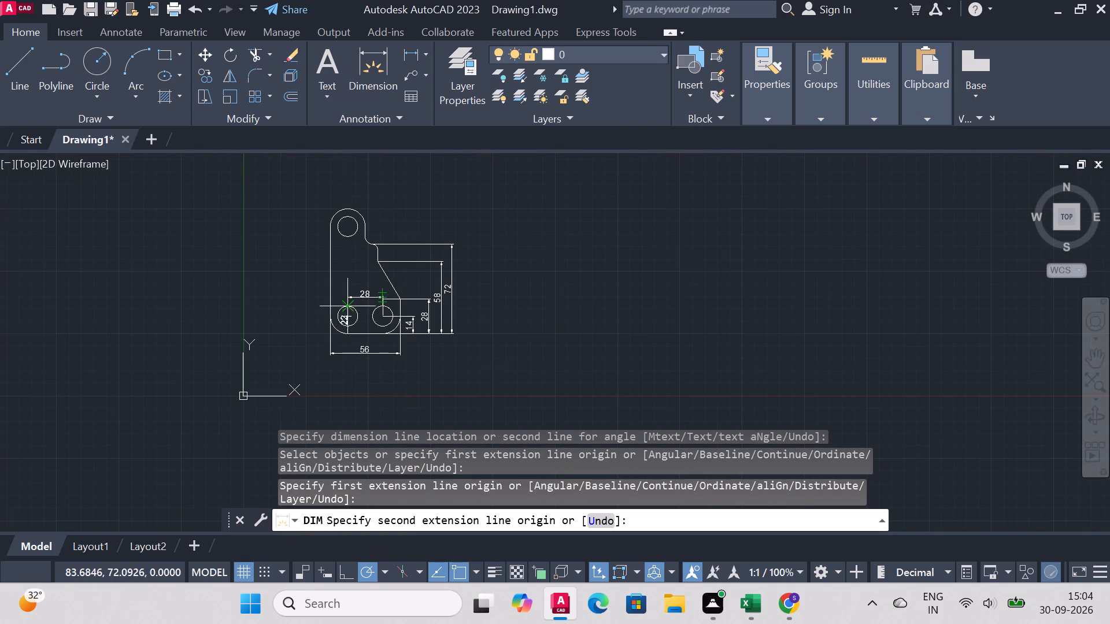
click(349, 221)
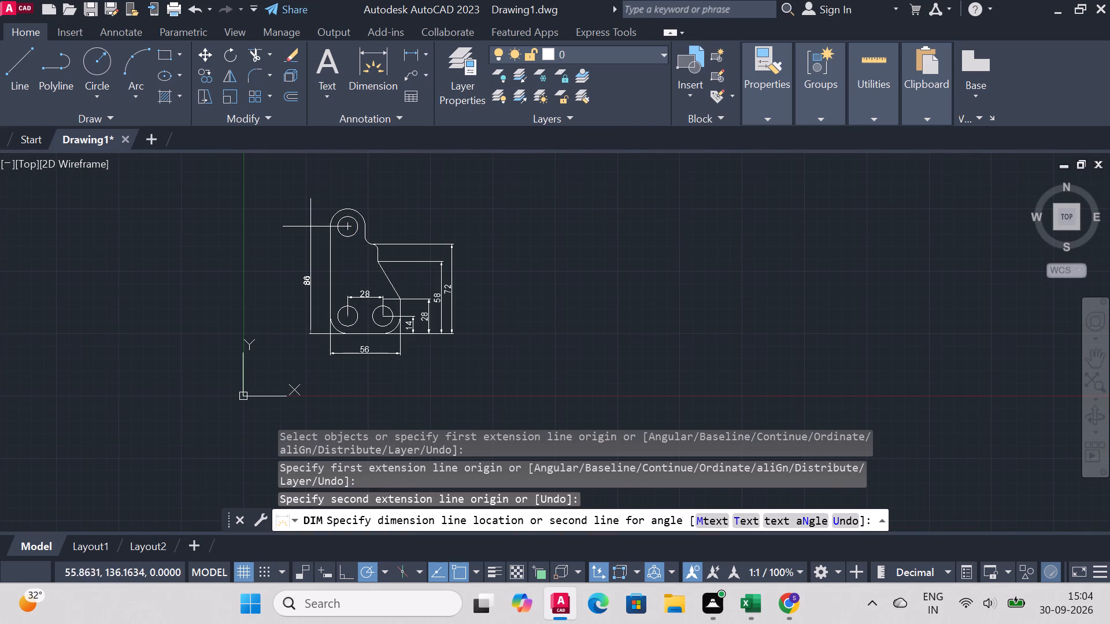
click(302, 228)
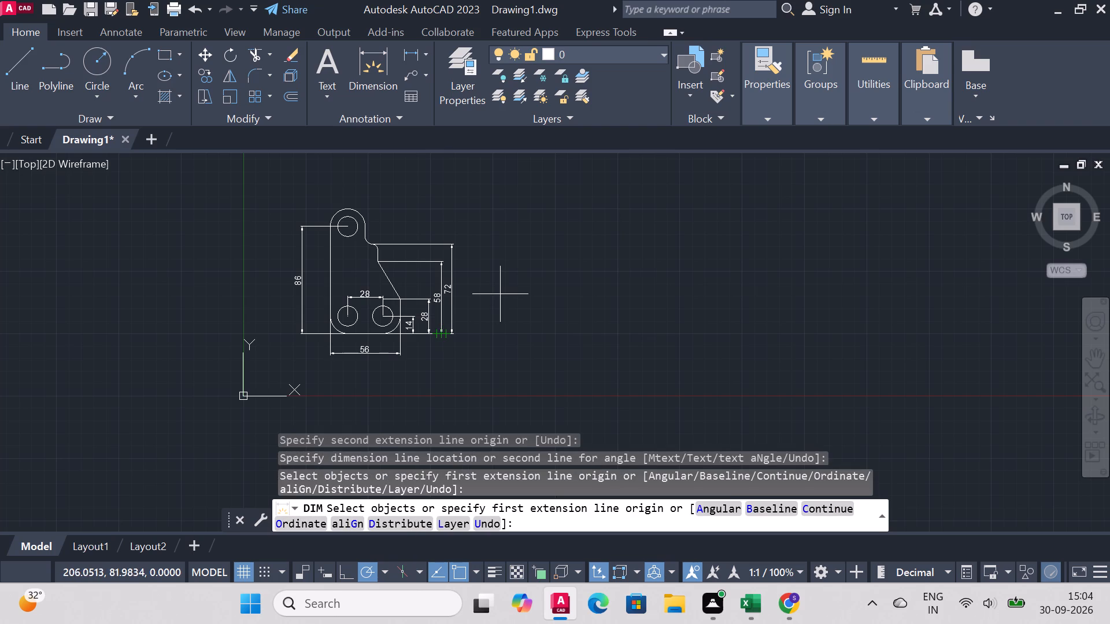
Dimension the horizontal width from the plate's left side to the short vertical shoulder edge, placing it above the rounded top.
scroll(501, 295, down, 1)
scroll(438, 229, up, 3)
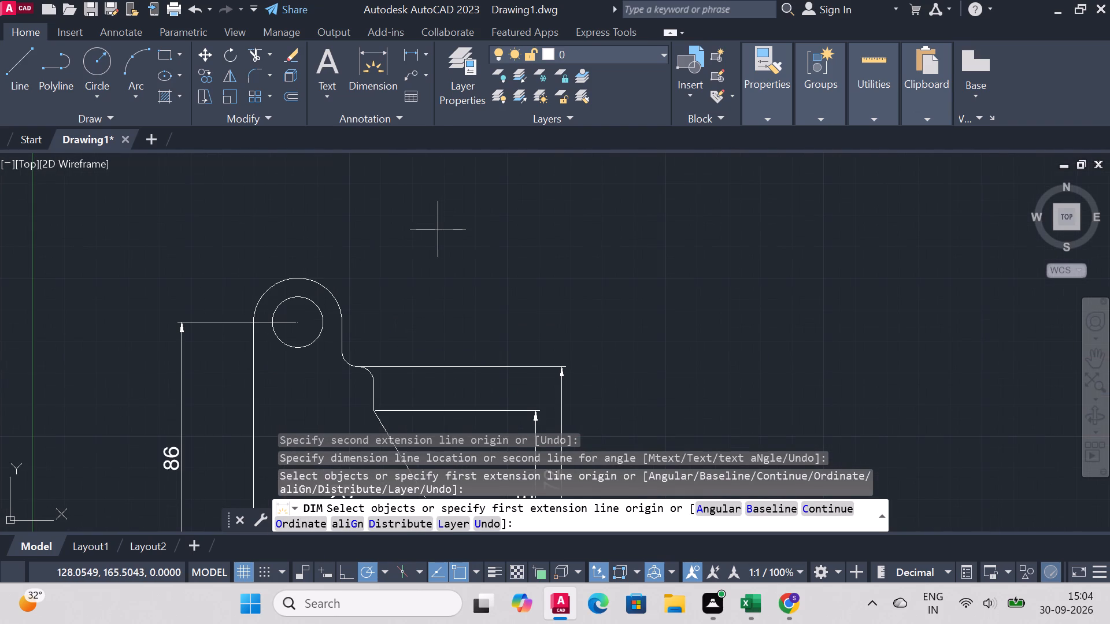
click(375, 381)
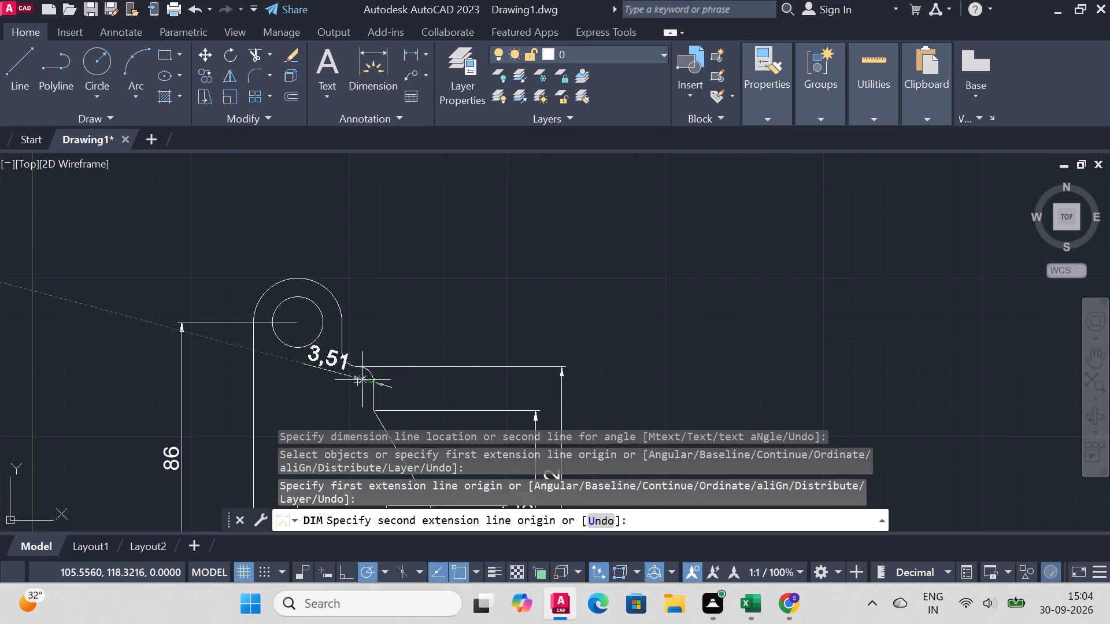
click(253, 382)
click(265, 238)
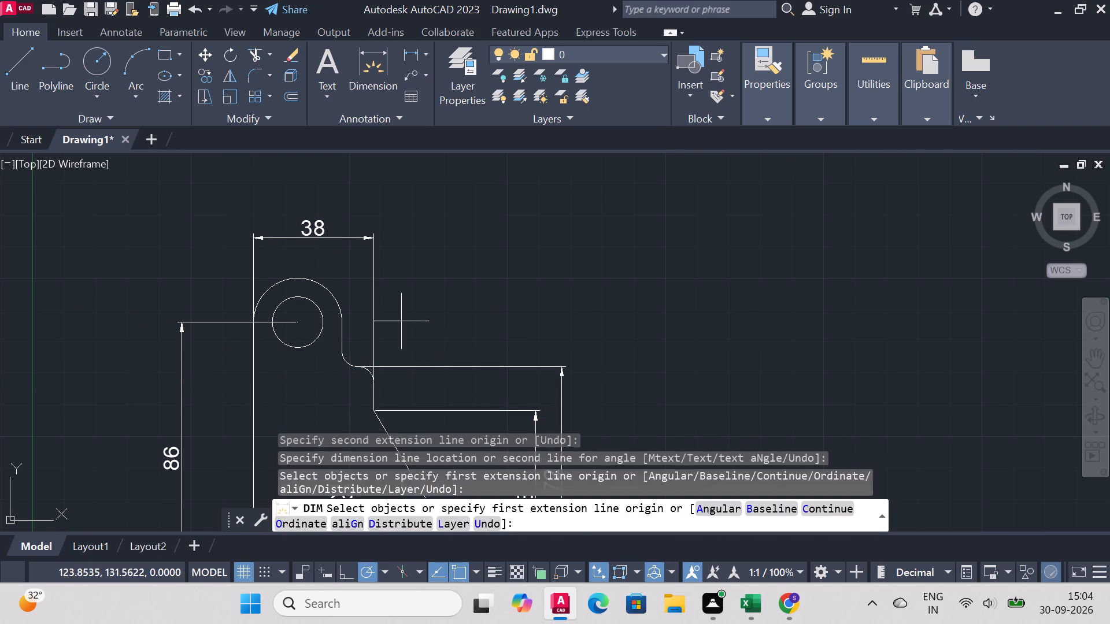
Add a radius dimension to the plate's rounded top end, placing its text up and to the right outside the profile.
click(336, 298)
click(412, 253)
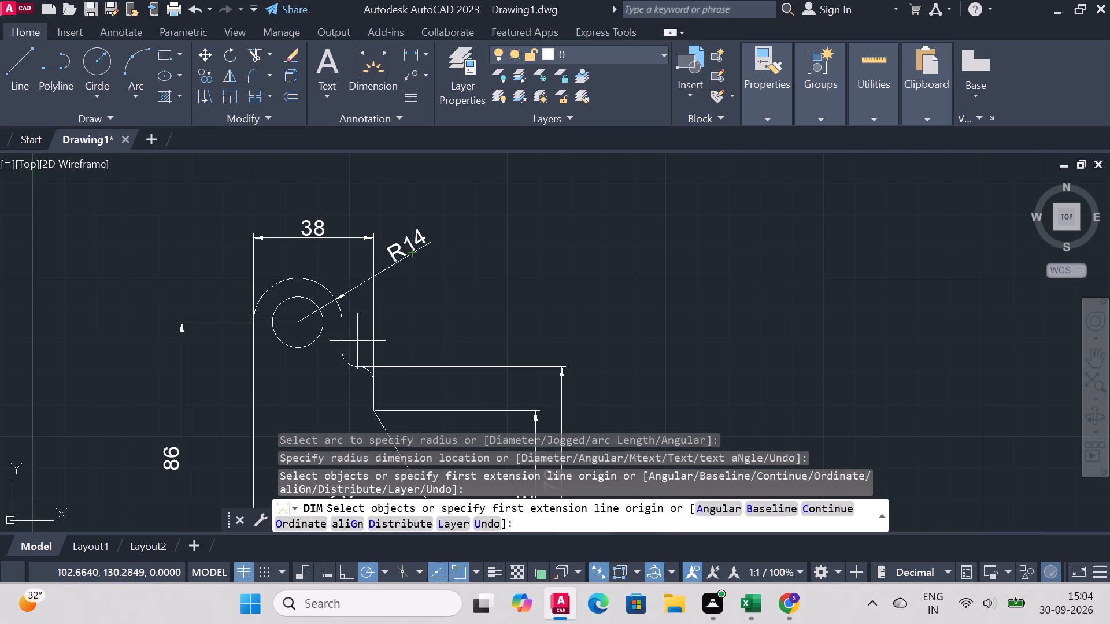
Add a radius dimension to the concave shoulder fillet, placing its text inside the plate below the upper hole.
click(342, 361)
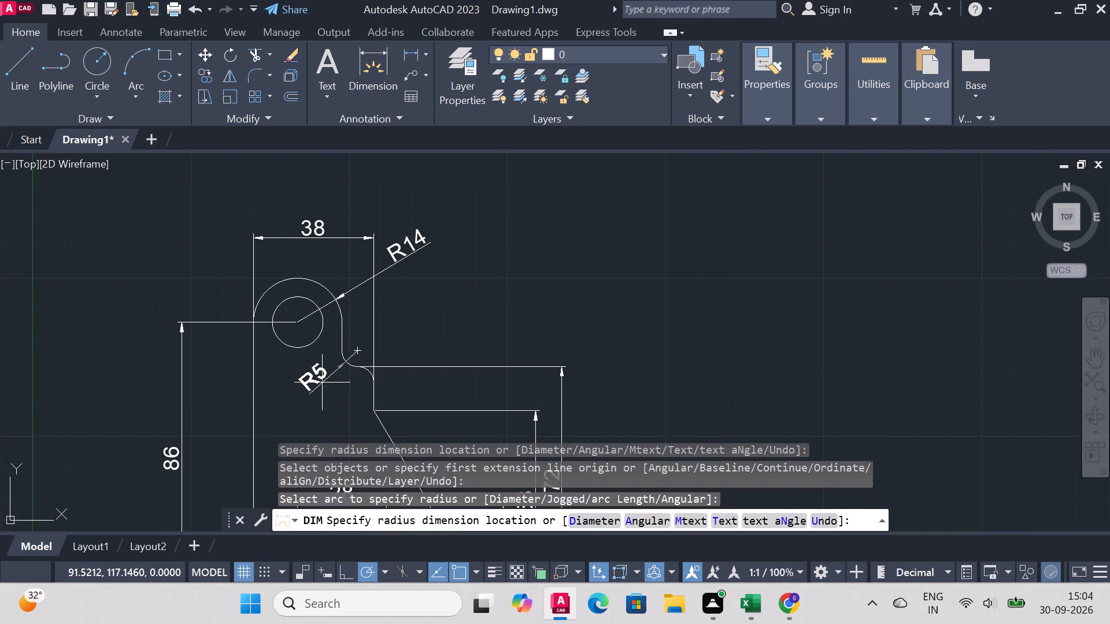
click(322, 382)
Add a diameter dimension to the lower-left hole, placing its text outside the plate's lower-left corner.
scroll(393, 337, down, 3)
scroll(398, 411, up, 3)
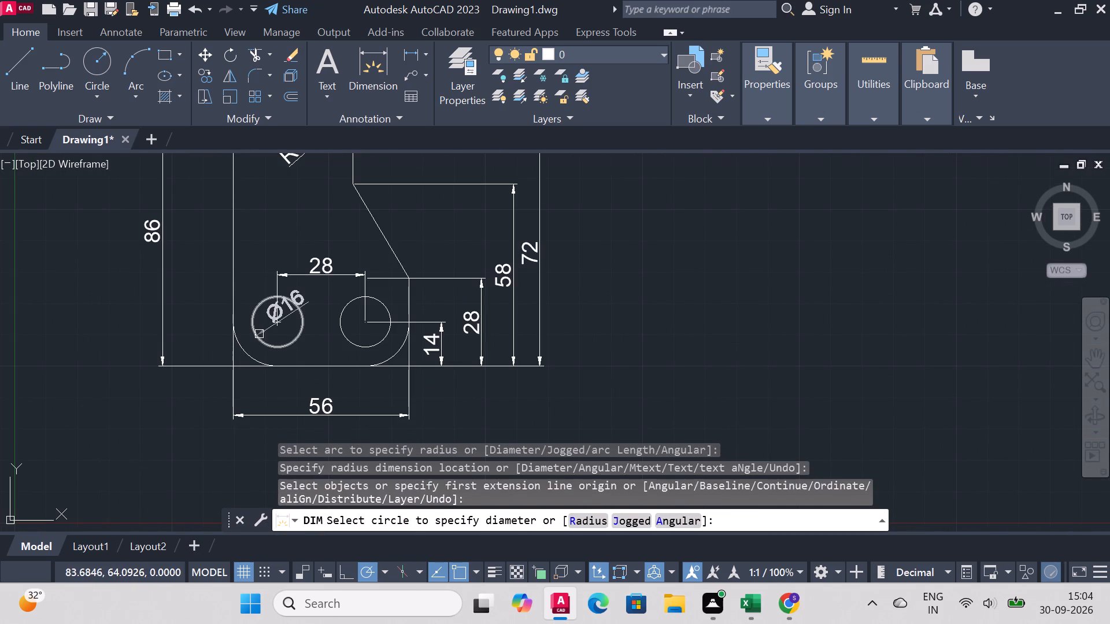
click(259, 334)
click(188, 405)
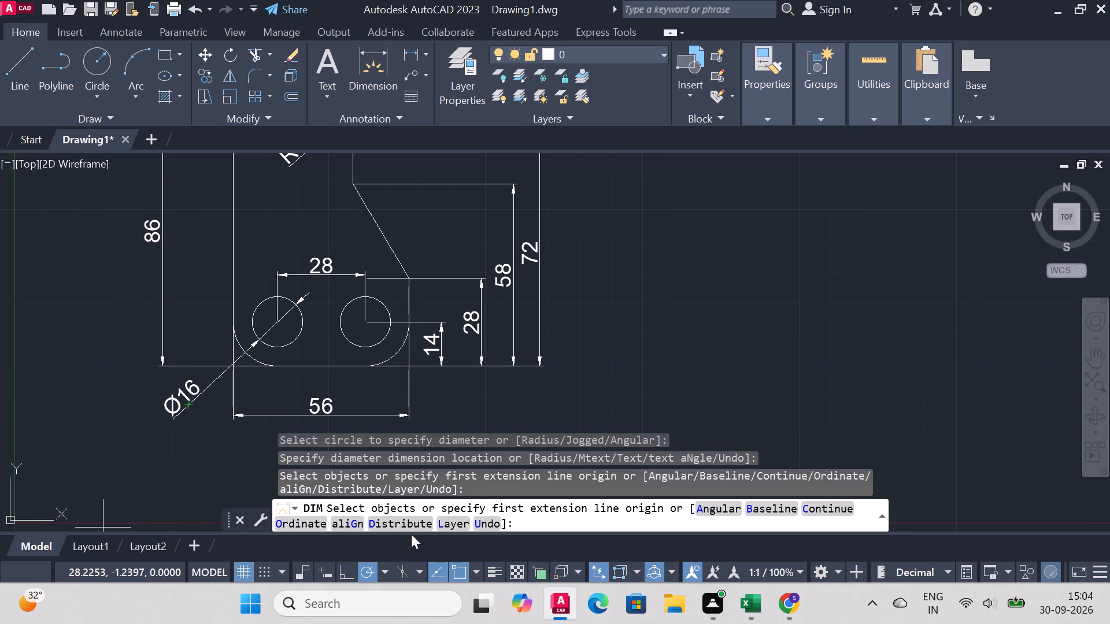
key(Escape)
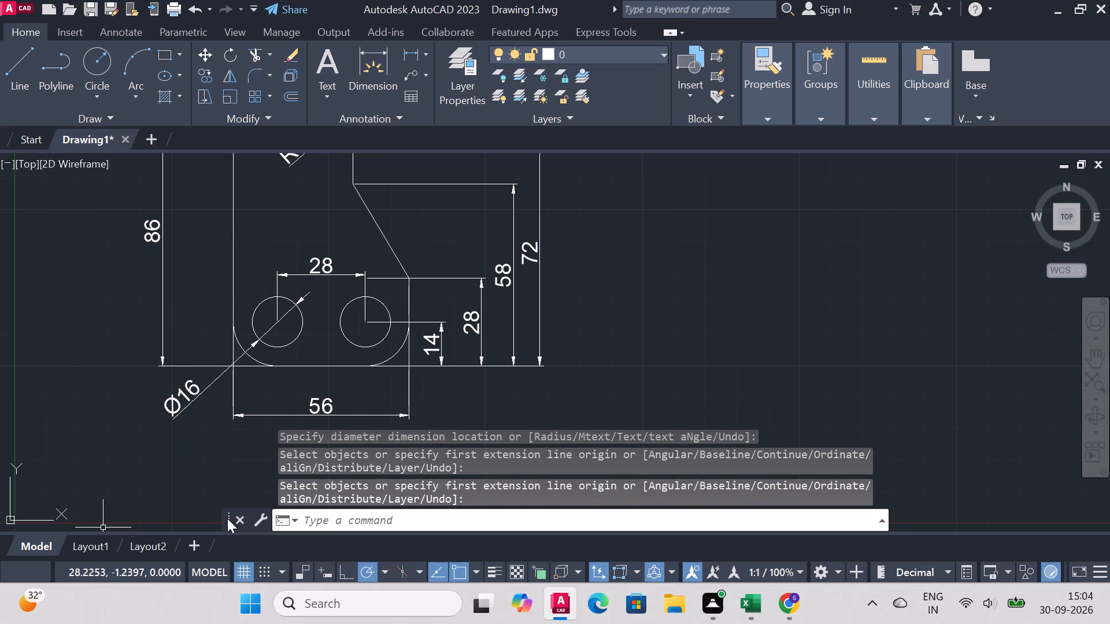
Add the prefix 3x to the lower-left hole's diameter dimension text so it reads 3xØ16.
double_click(182, 394)
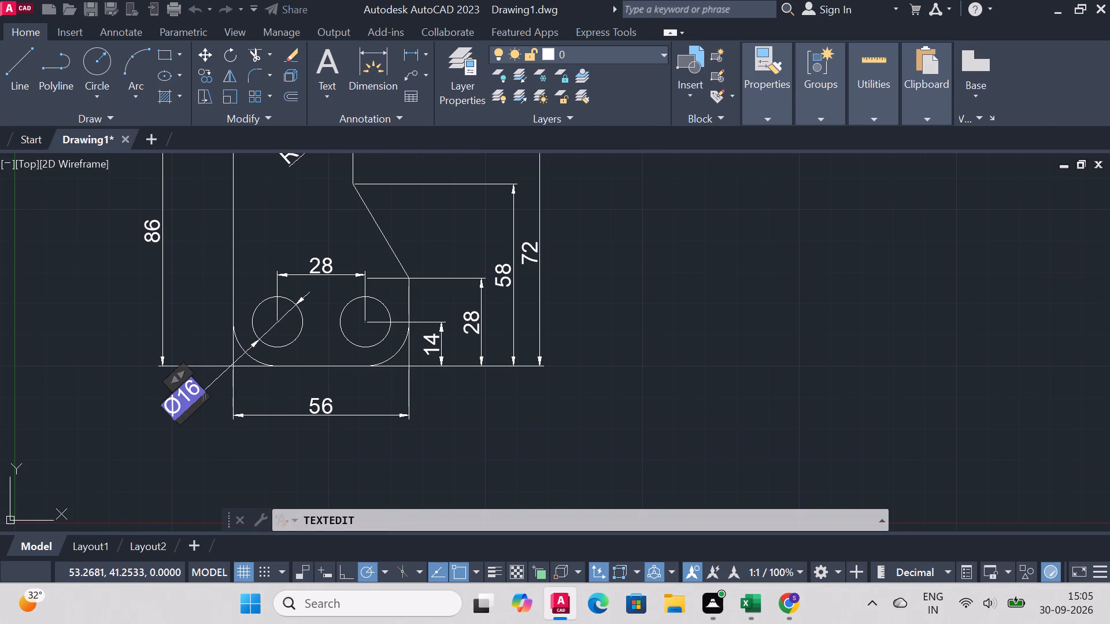
key(Right)
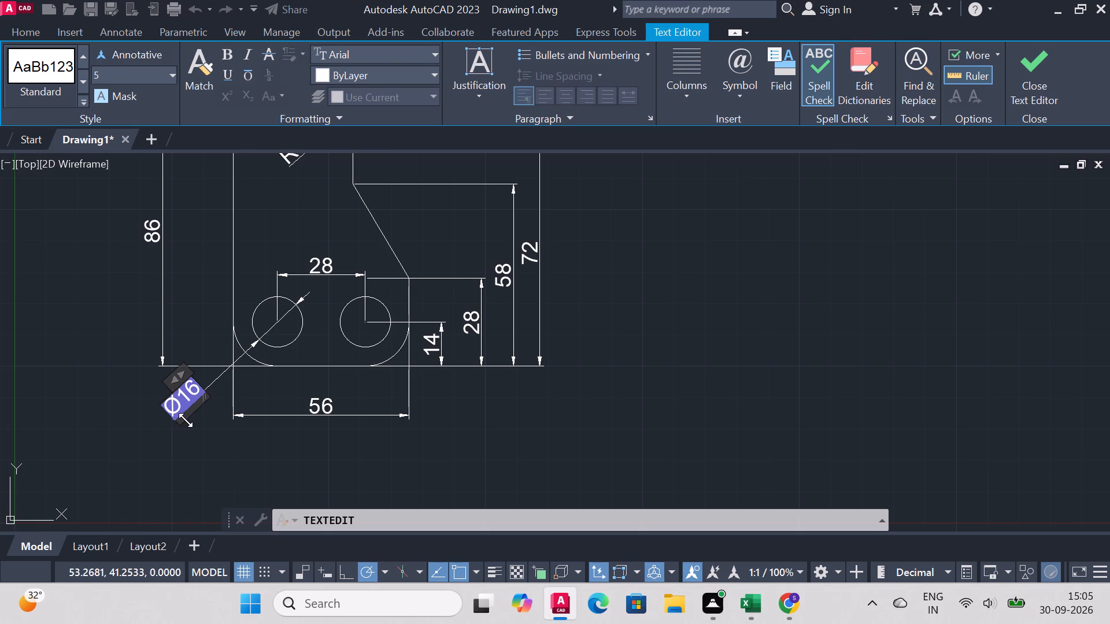
key(Left)
key(Left)
key(Left)
key(Left)
key(Left)
key(3)
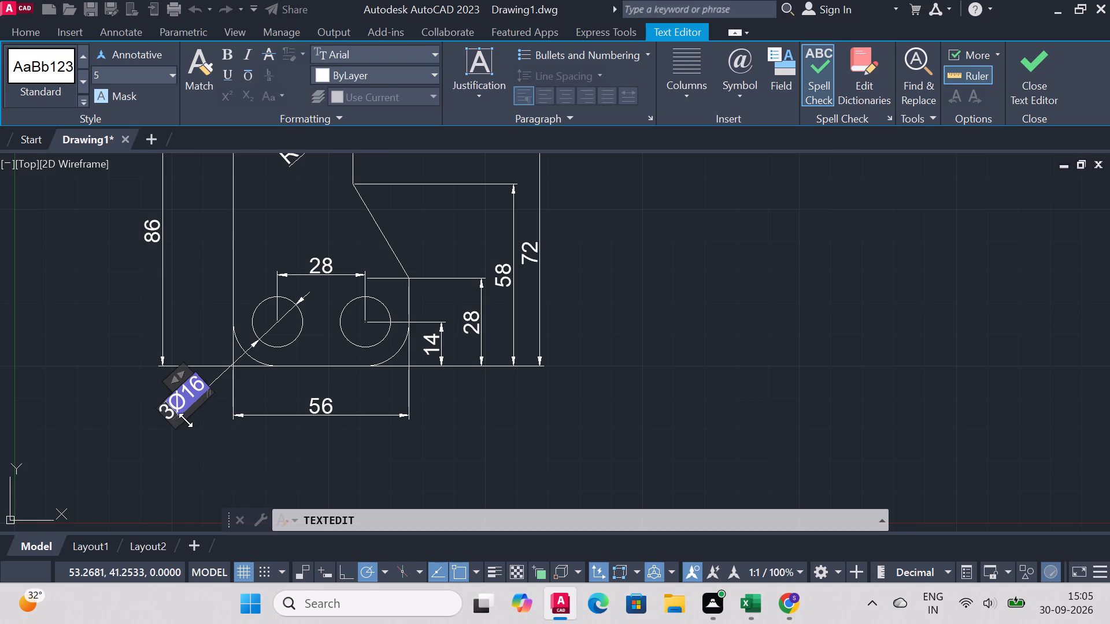
key(x)
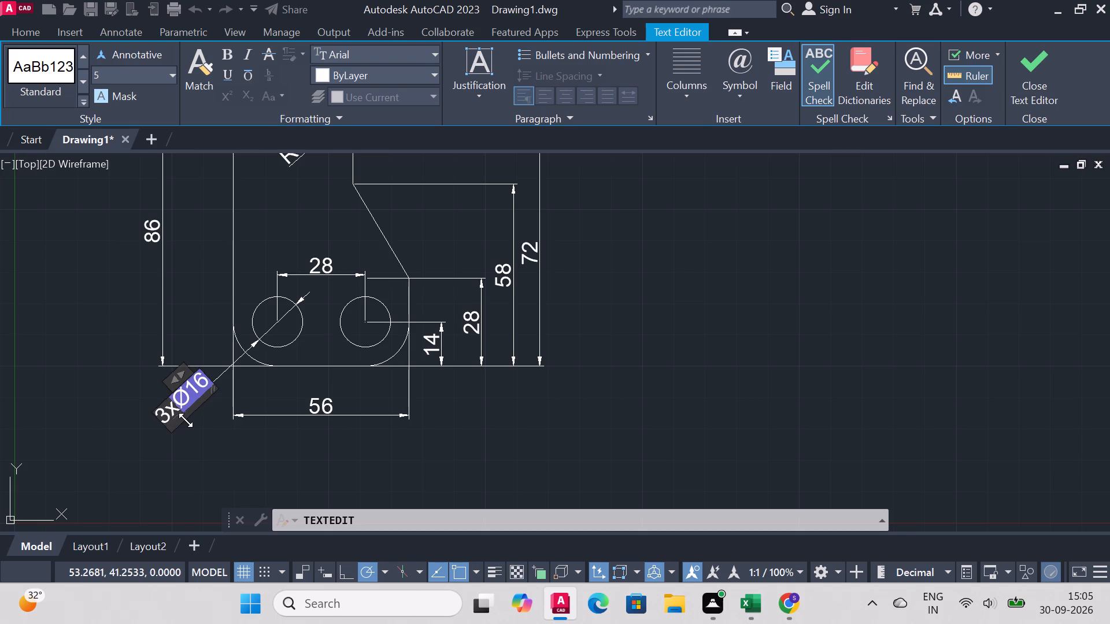
click(627, 347)
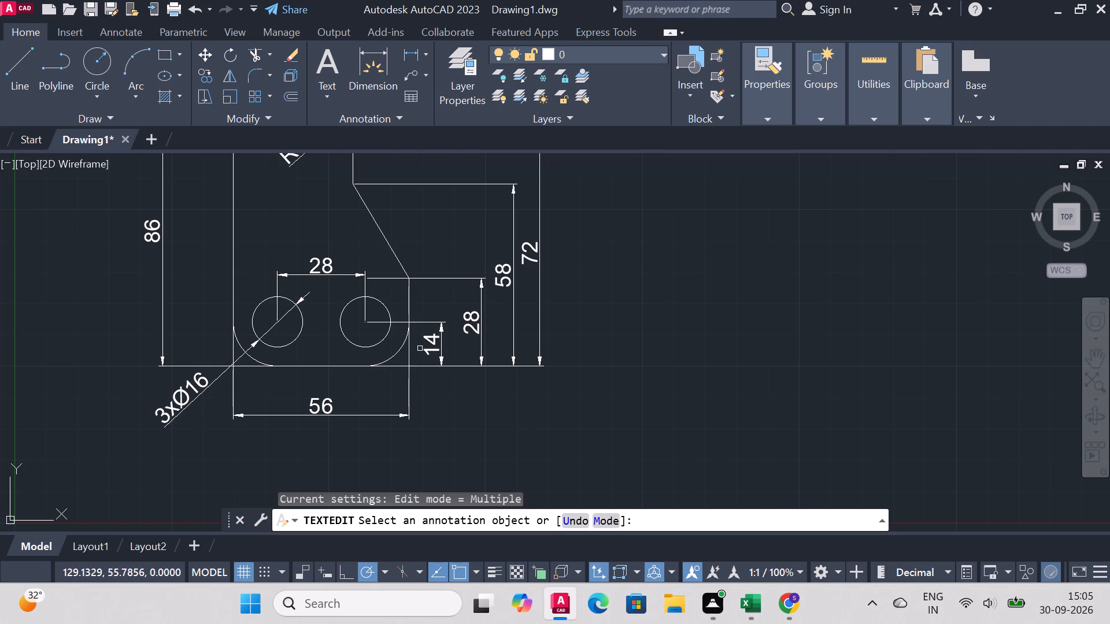
Add the prefix 3x to the rounded top end's radius dimension text so it reads 3xR14.
scroll(420, 348, down, 1)
scroll(474, 339, down, 2)
scroll(454, 250, up, 3)
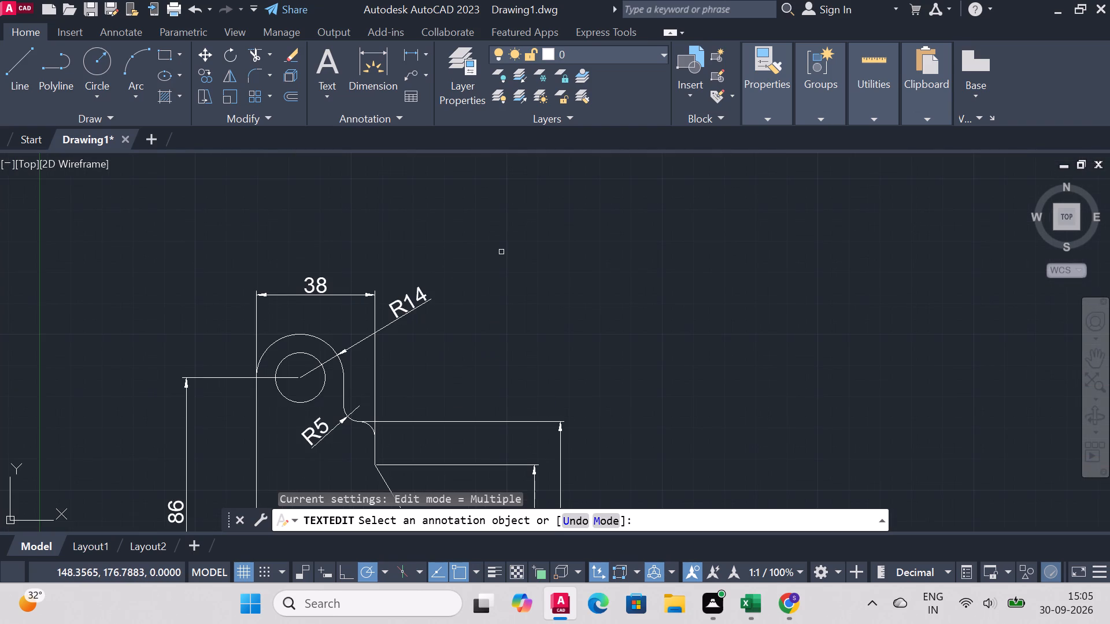
double_click(412, 300)
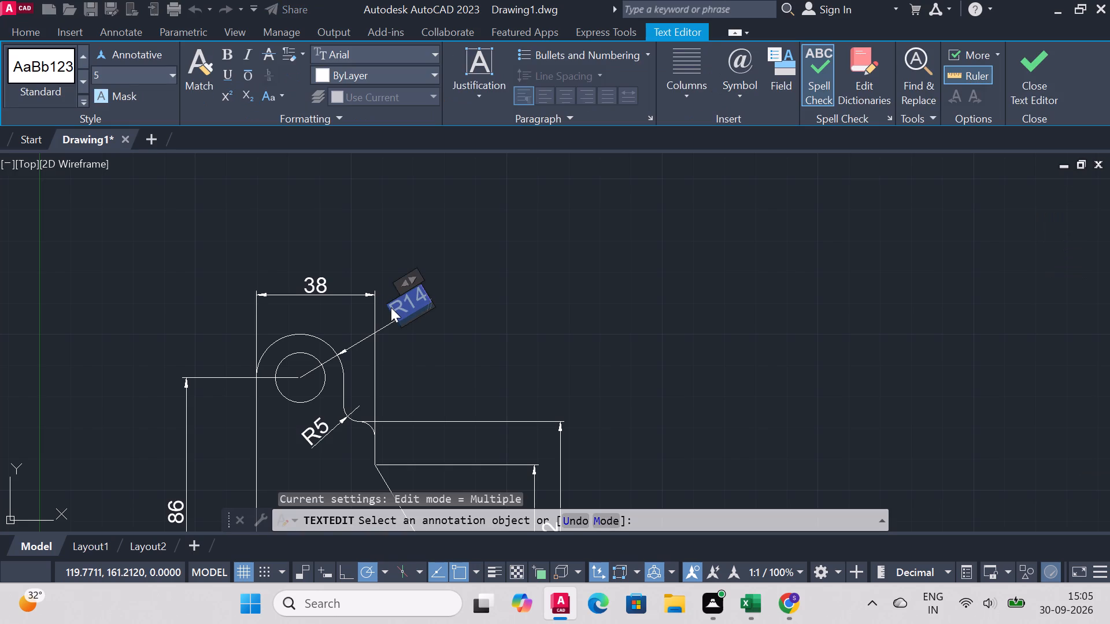
key(Left)
key(Left)
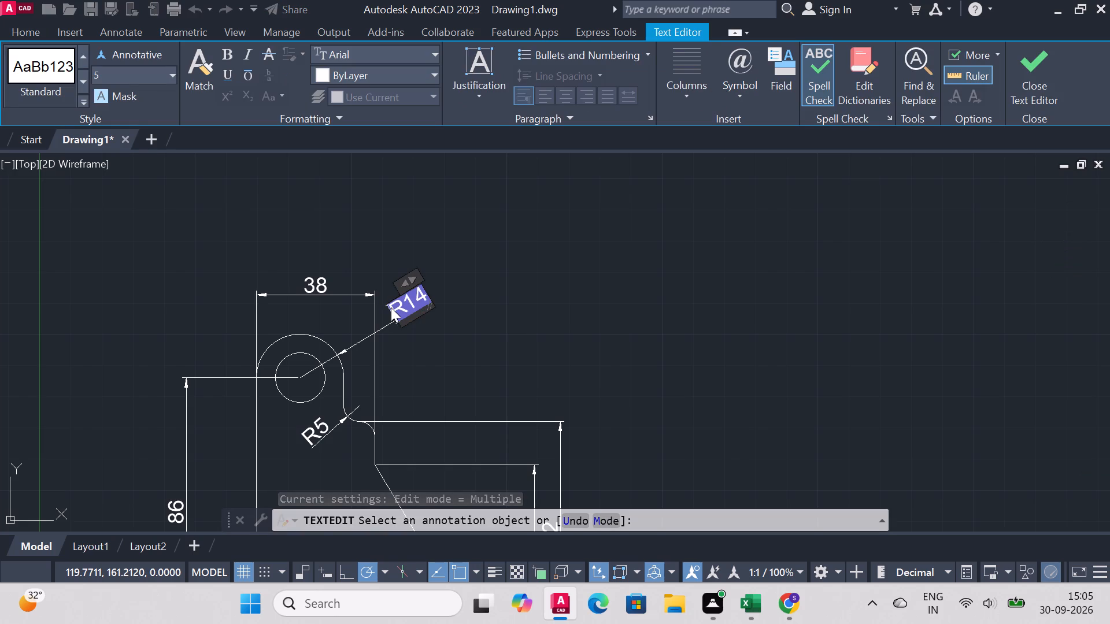
text(3x)
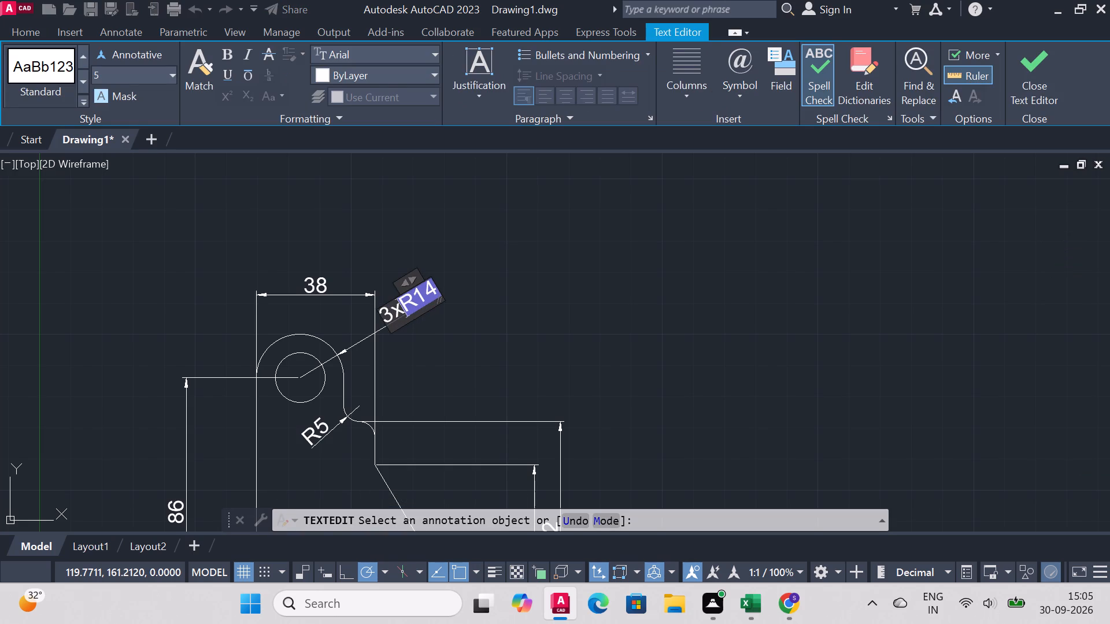
scroll(390, 307, up, 1)
click(586, 294)
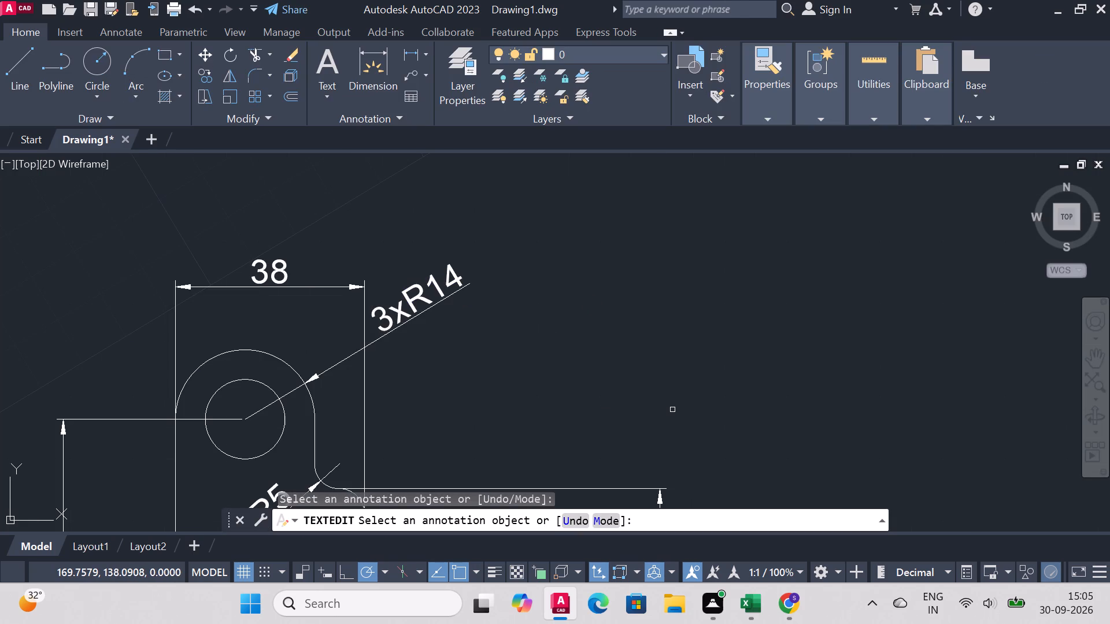
Add a radius dimension to the convex shoulder fillet, placing its text outside the plate, above and to the right of the fillet.
scroll(672, 409, down, 2)
scroll(654, 447, up, 2)
scroll(565, 416, down, 2)
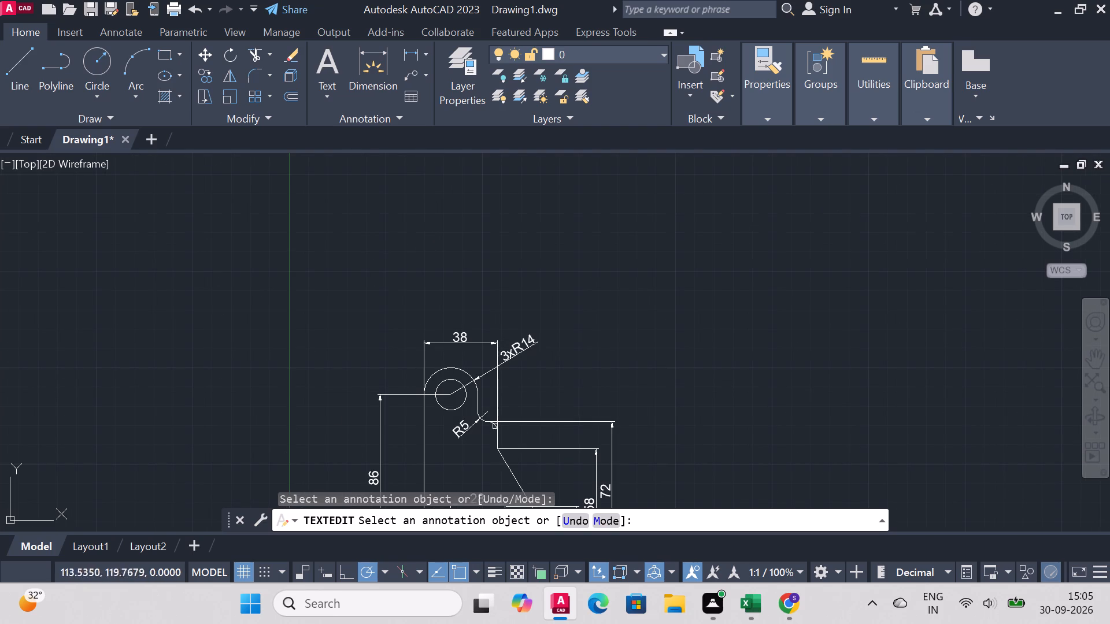
click(353, 68)
scroll(542, 538, up, 1)
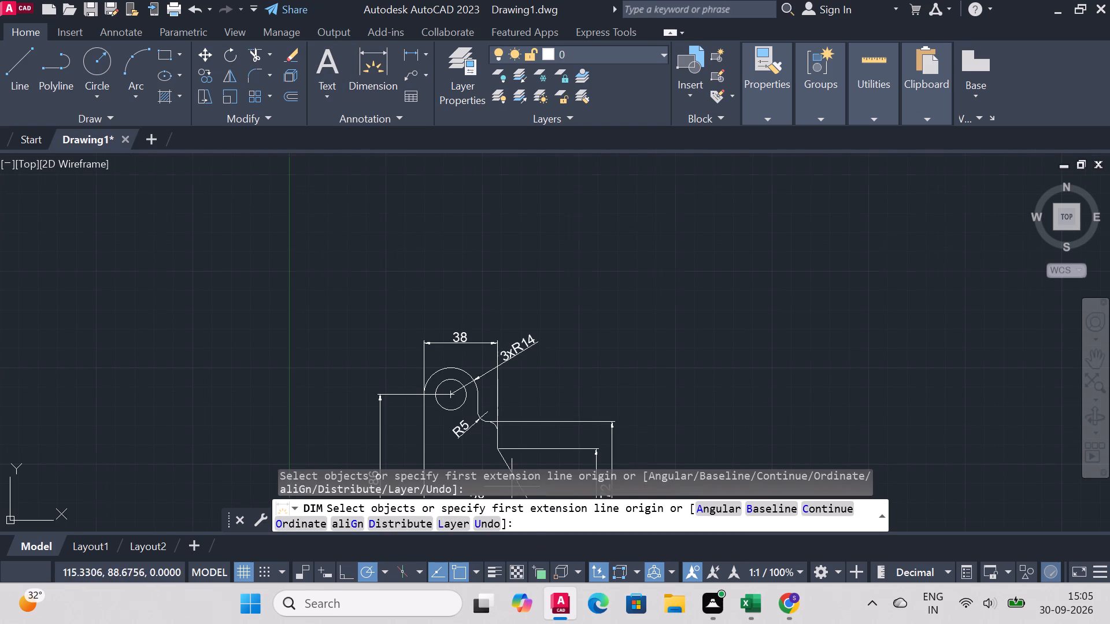
scroll(541, 466, up, 1)
scroll(538, 408, down, 2)
scroll(520, 406, up, 2)
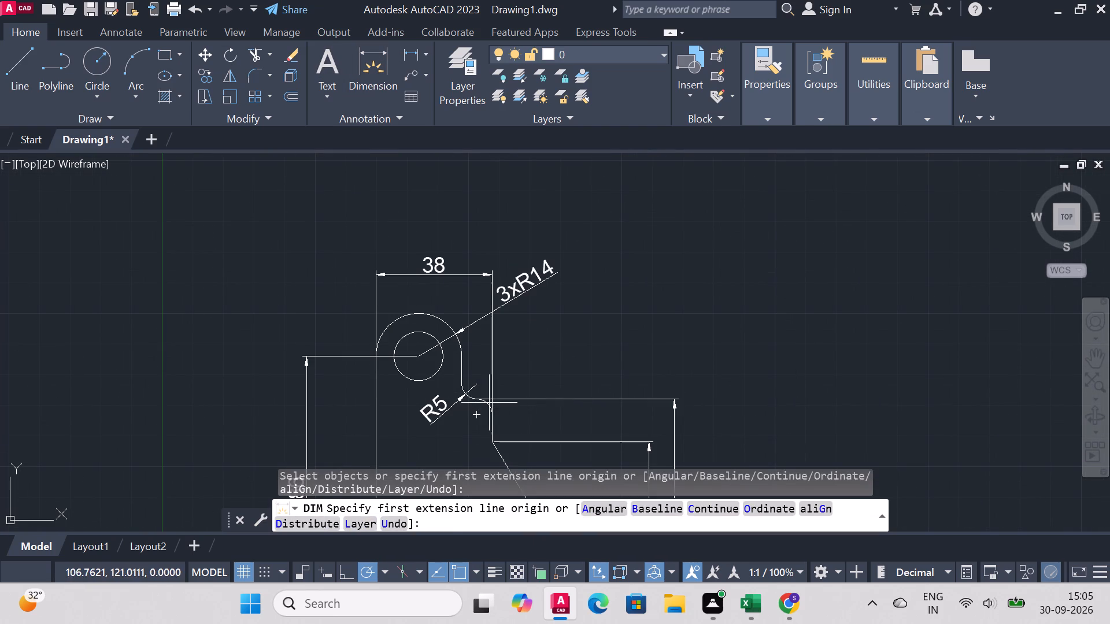
scroll(489, 403, up, 5)
click(453, 424)
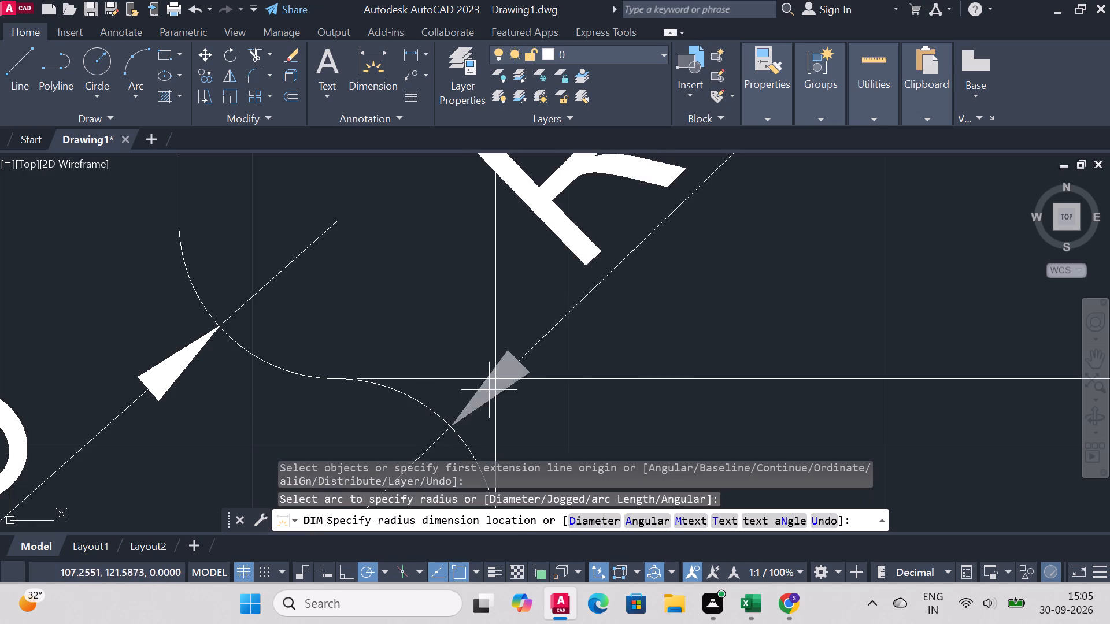
click(531, 349)
scroll(638, 360, down, 7)
scroll(693, 415, up, 3)
scroll(686, 231, down, 3)
scroll(675, 294, up, 2)
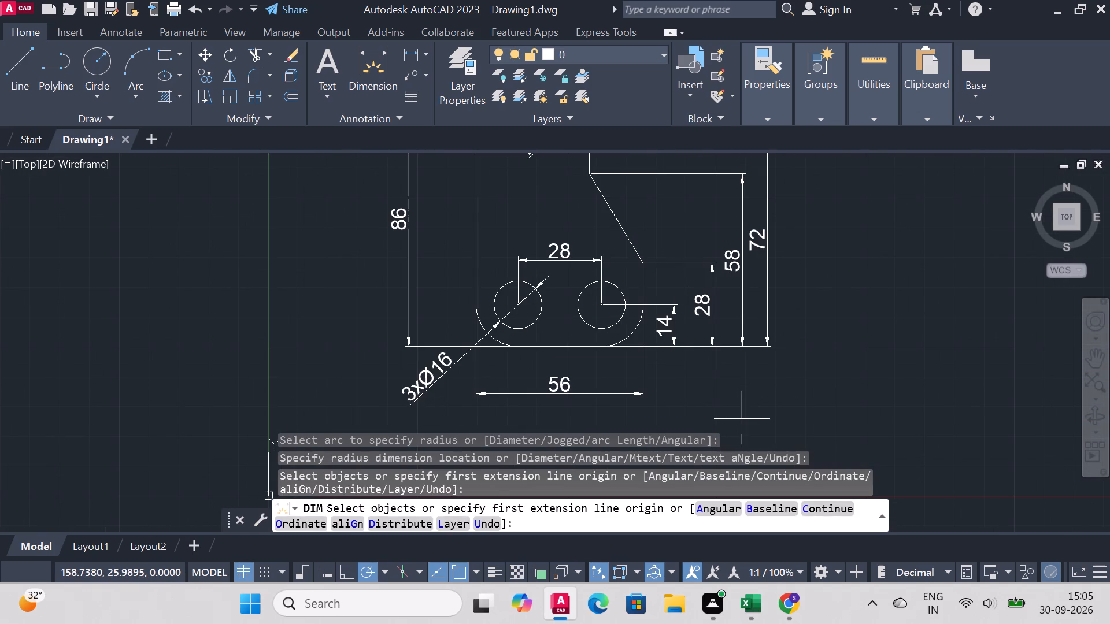
key(Escape)
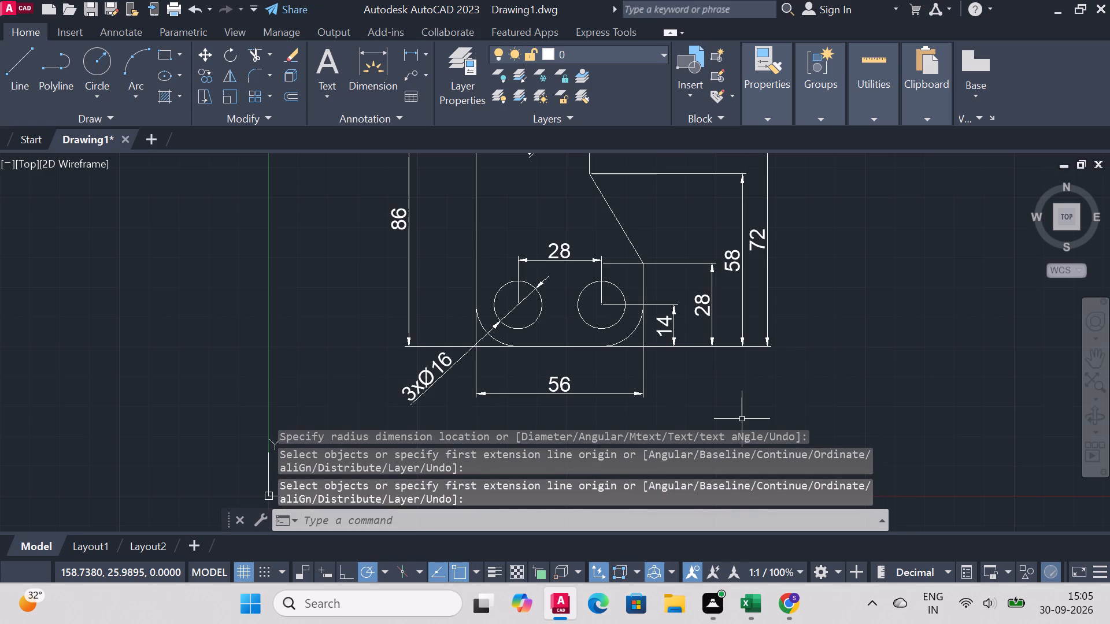
Turn off command history log recording with the LOGFILEOFF command.
text(log)
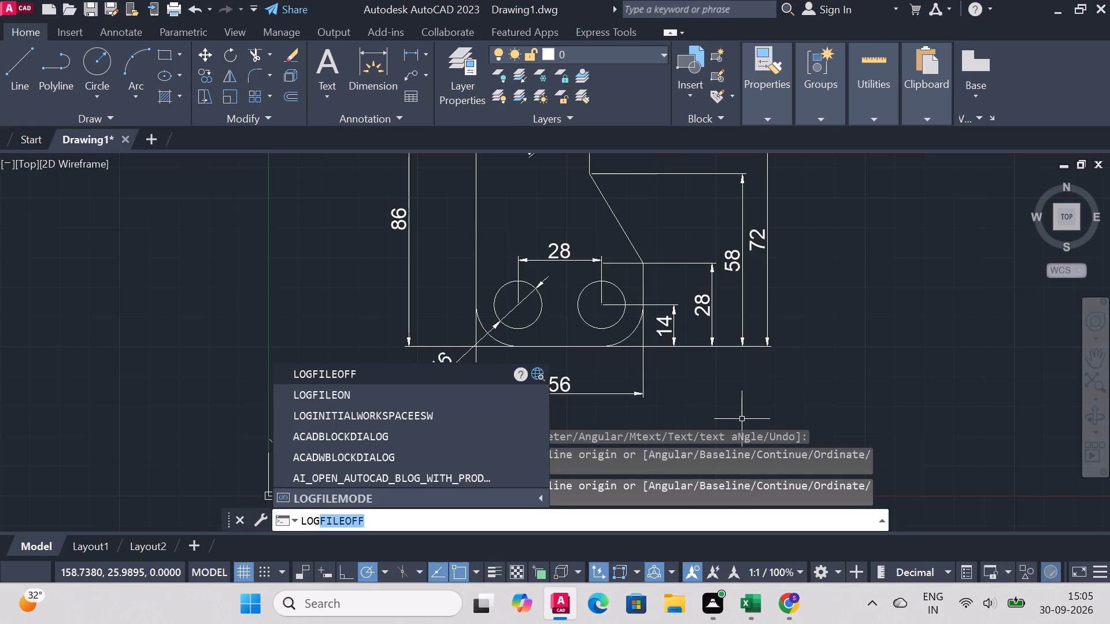
key(Return)
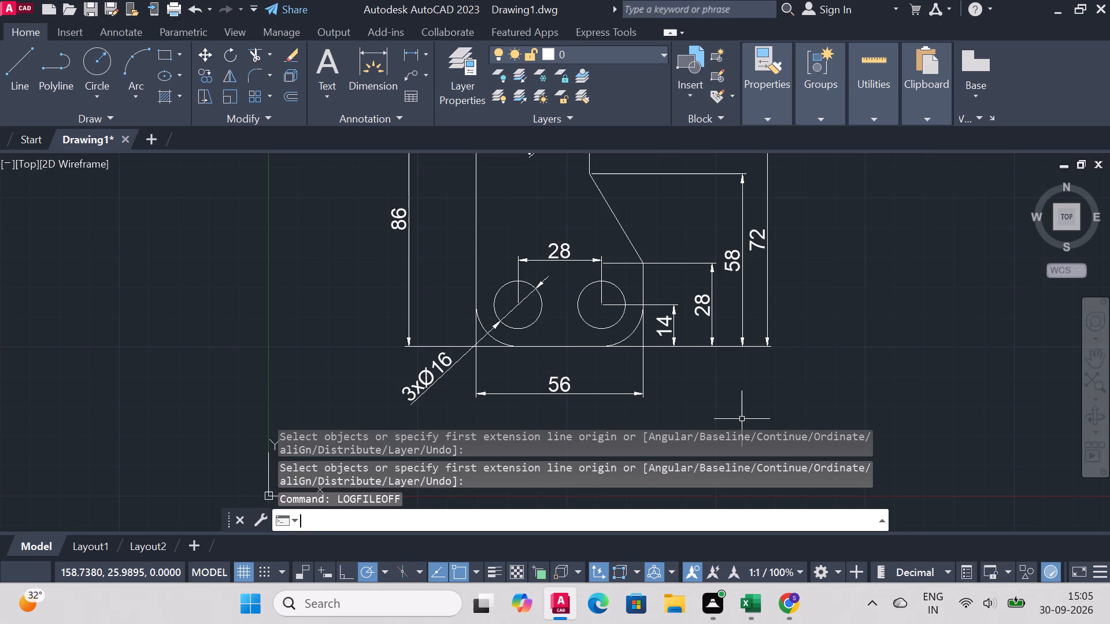
scroll(801, 373, down, 2)
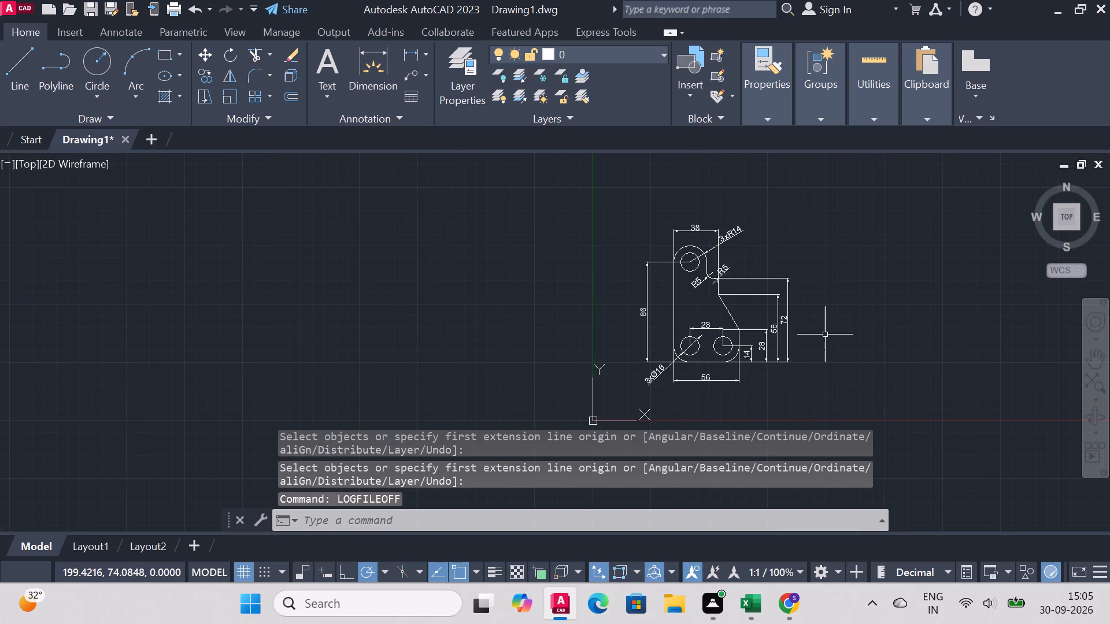
scroll(825, 335, up, 1)
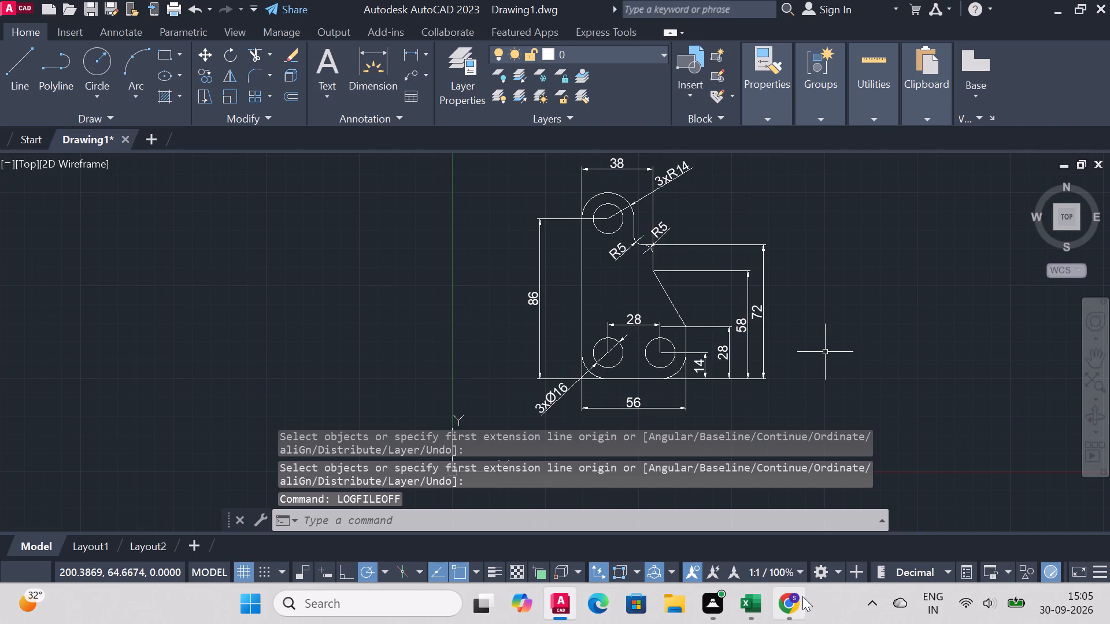
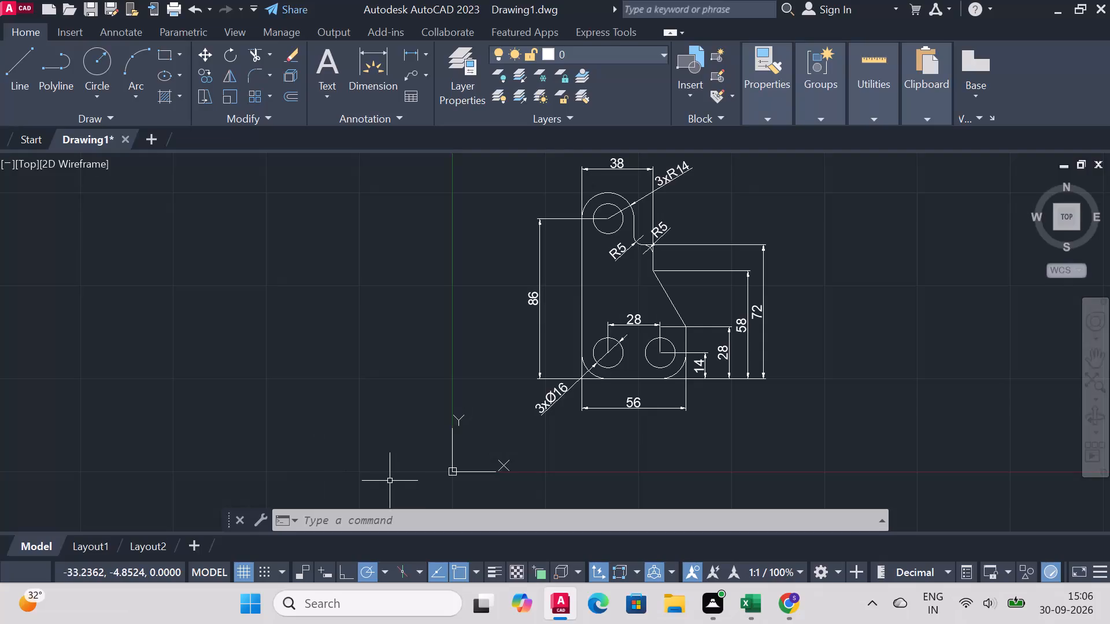
Save the drawing to the Desktop under the file name mechanical mounting bracket.
key(ctrl+s)
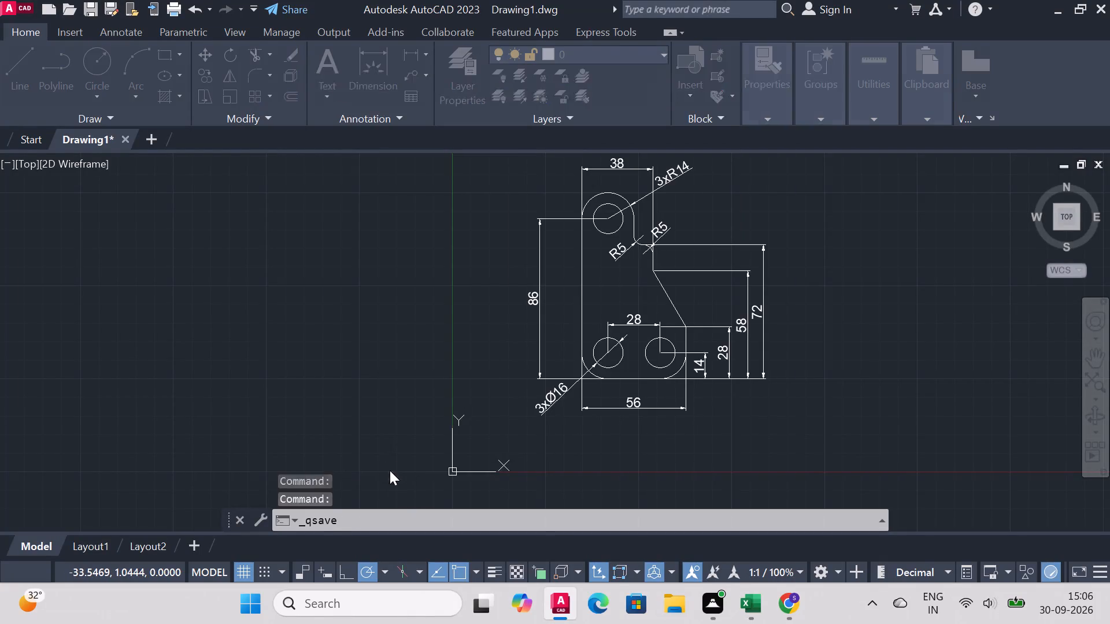
click(320, 247)
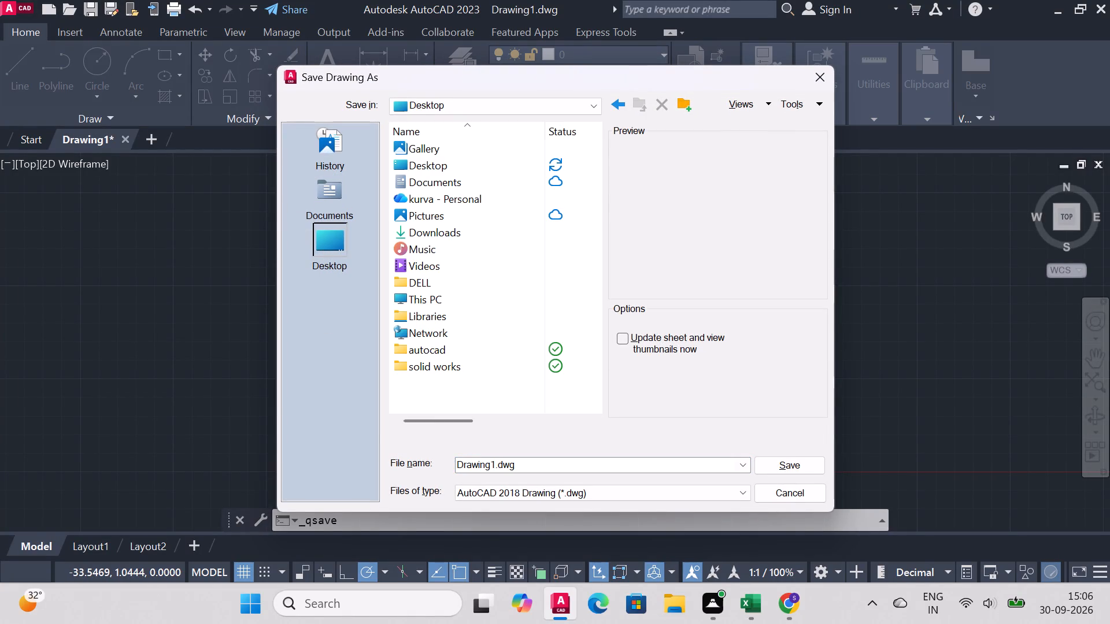
drag(555, 463, 398, 460)
key(ctrl+v)
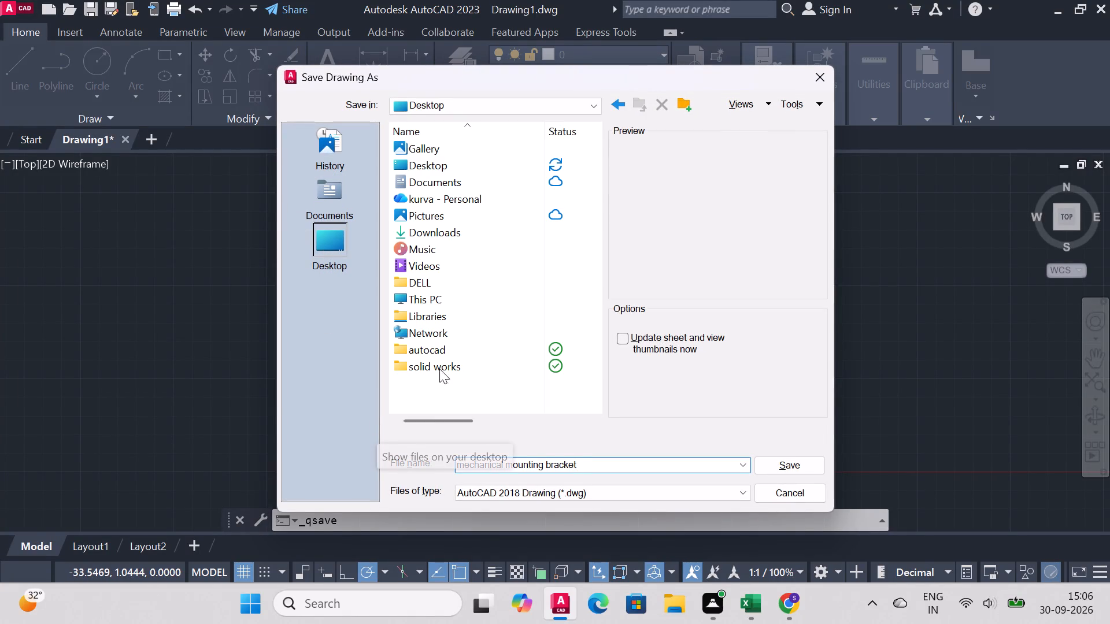
click(777, 473)
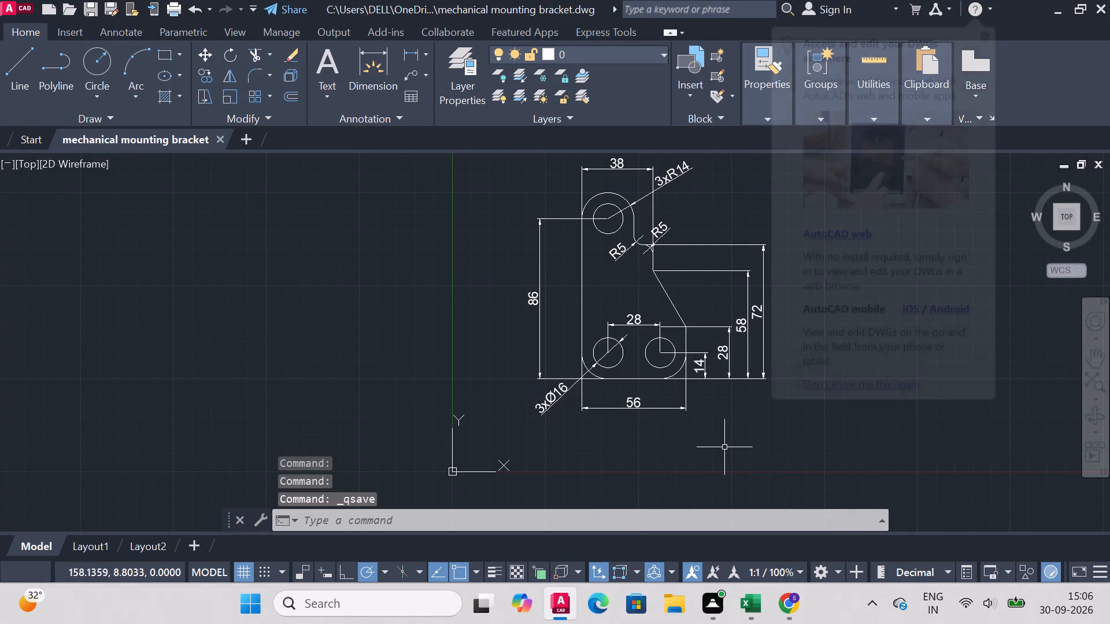
Start a plot of the model using the DWG To PDF.pc3 plotter.
click(612, 517)
text(plot)
key(Return)
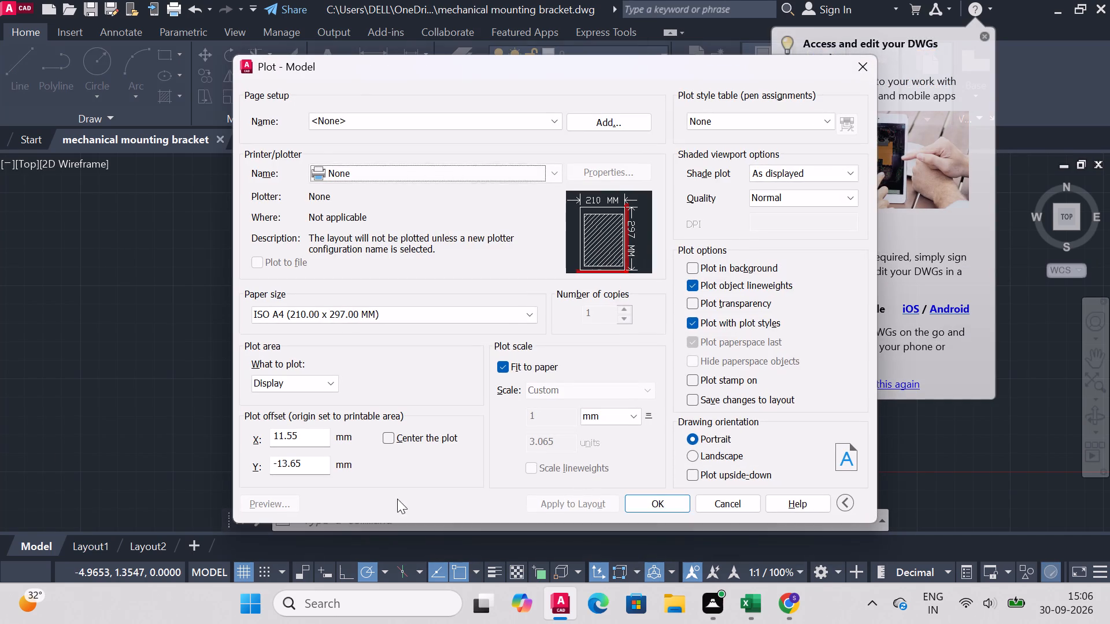
click(369, 173)
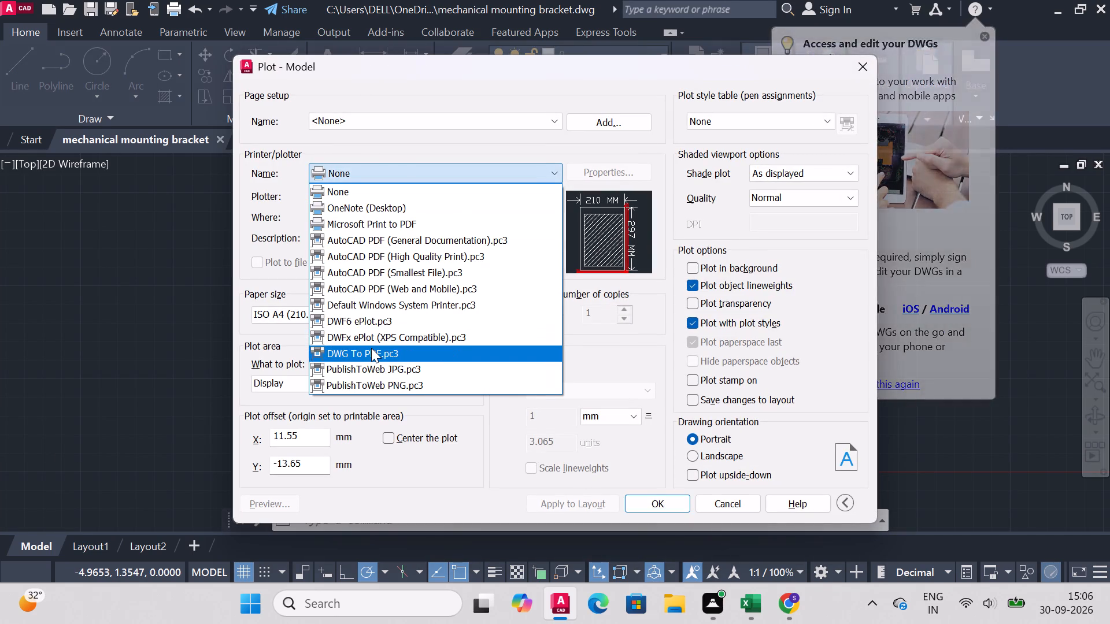
click(371, 348)
Set the plot area to a window enclosing the whole plate and all its dimensions.
click(302, 379)
click(299, 433)
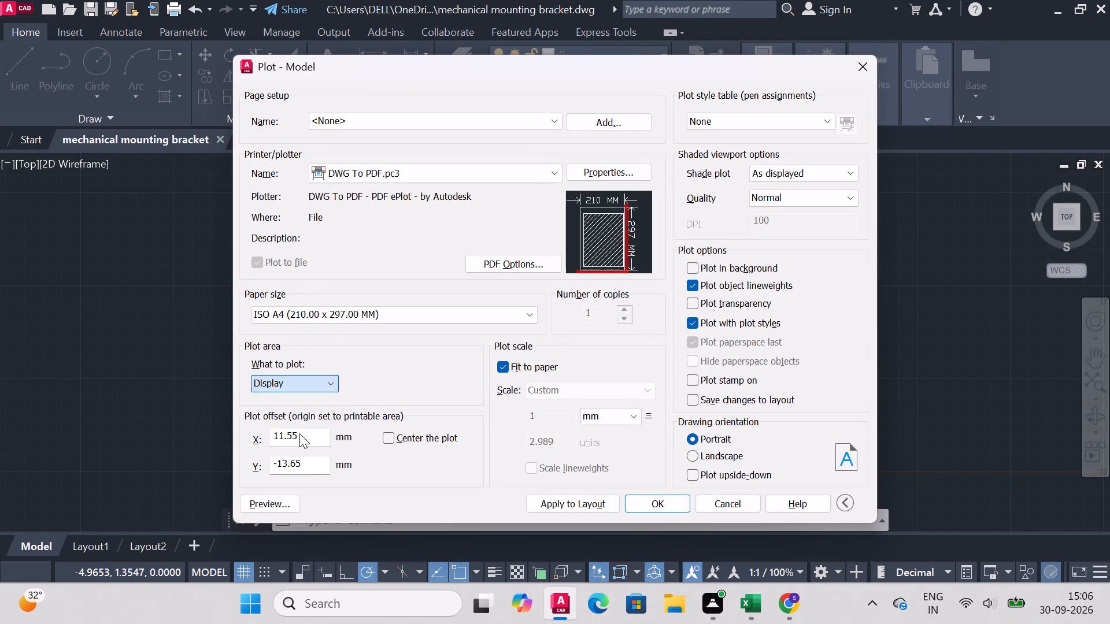
scroll(589, 265, up, 1)
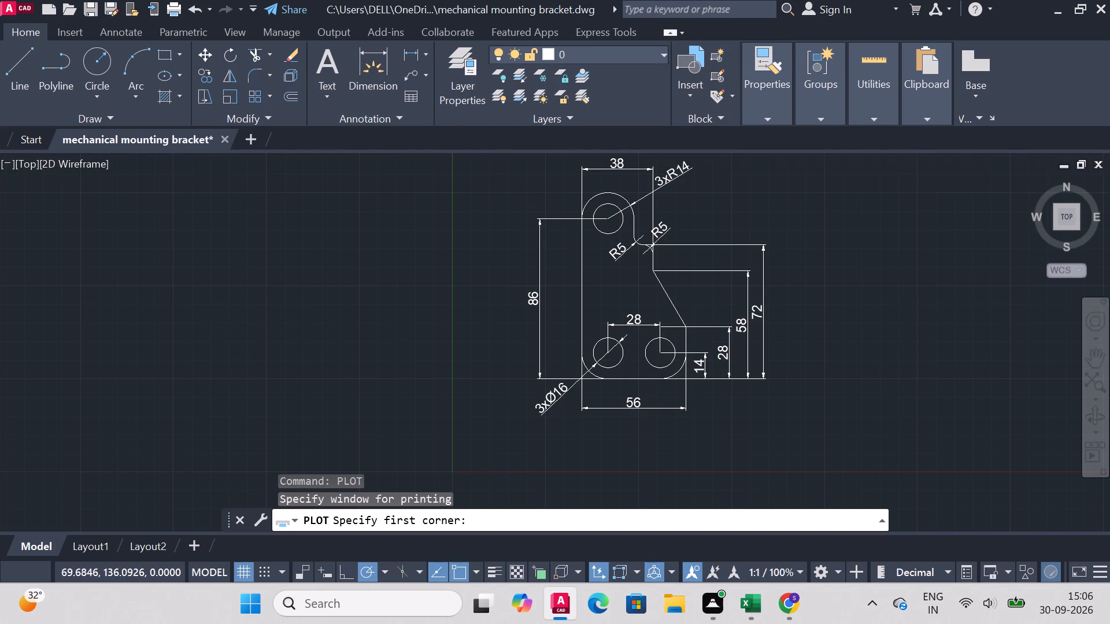
scroll(589, 265, down, 2)
click(522, 170)
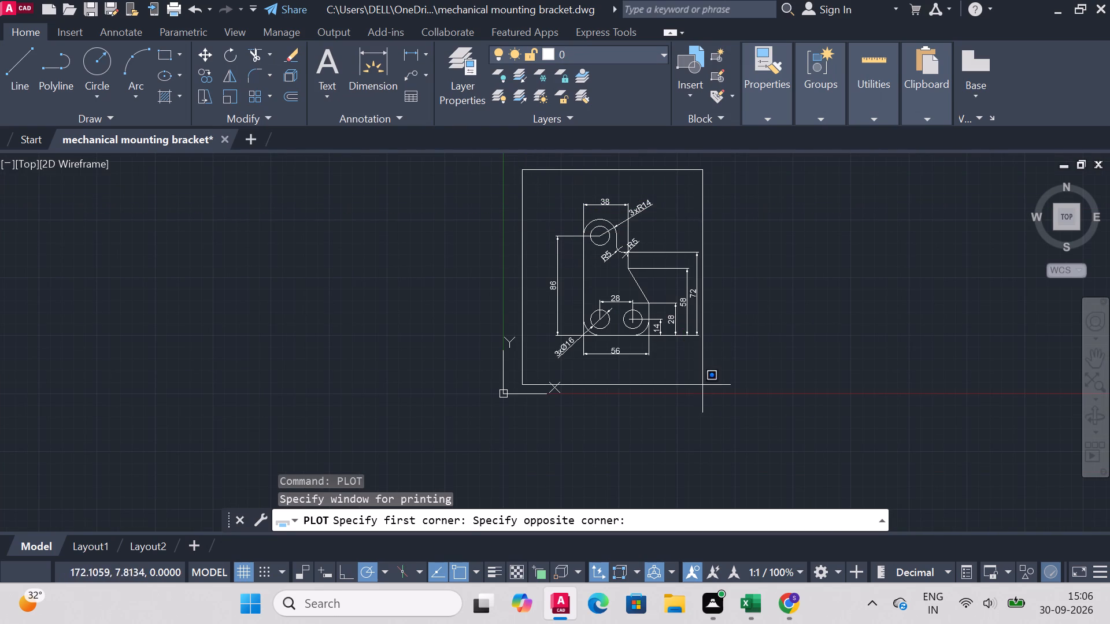
click(724, 378)
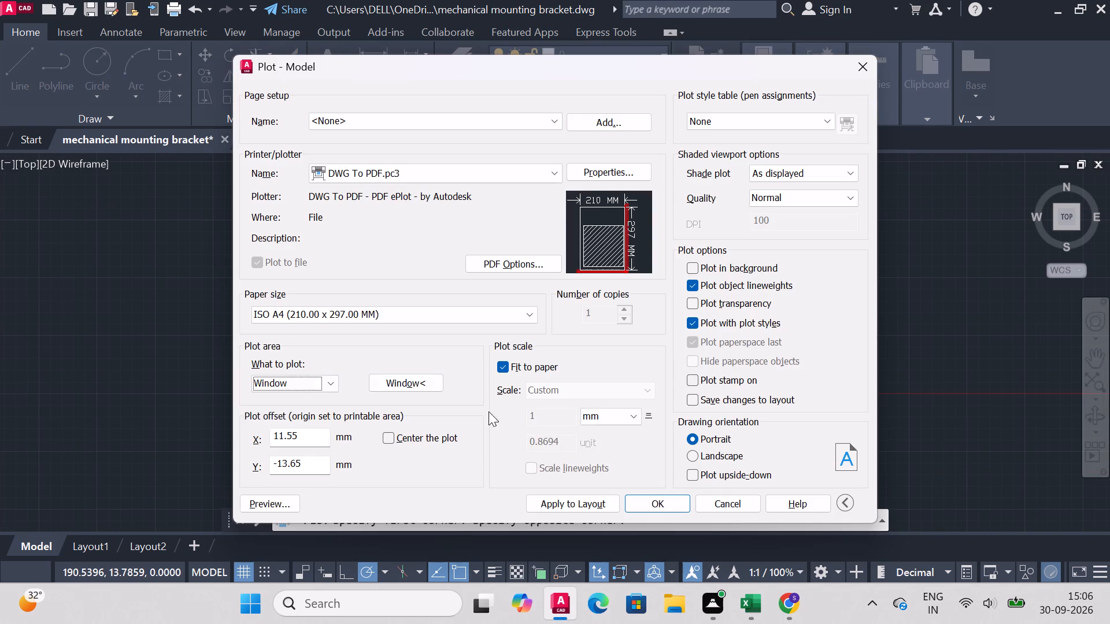
Plot in landscape orientation to mechanical mounting bracket-Model.pdf on the Desktop and close the resulting PDF.
click(711, 454)
click(681, 504)
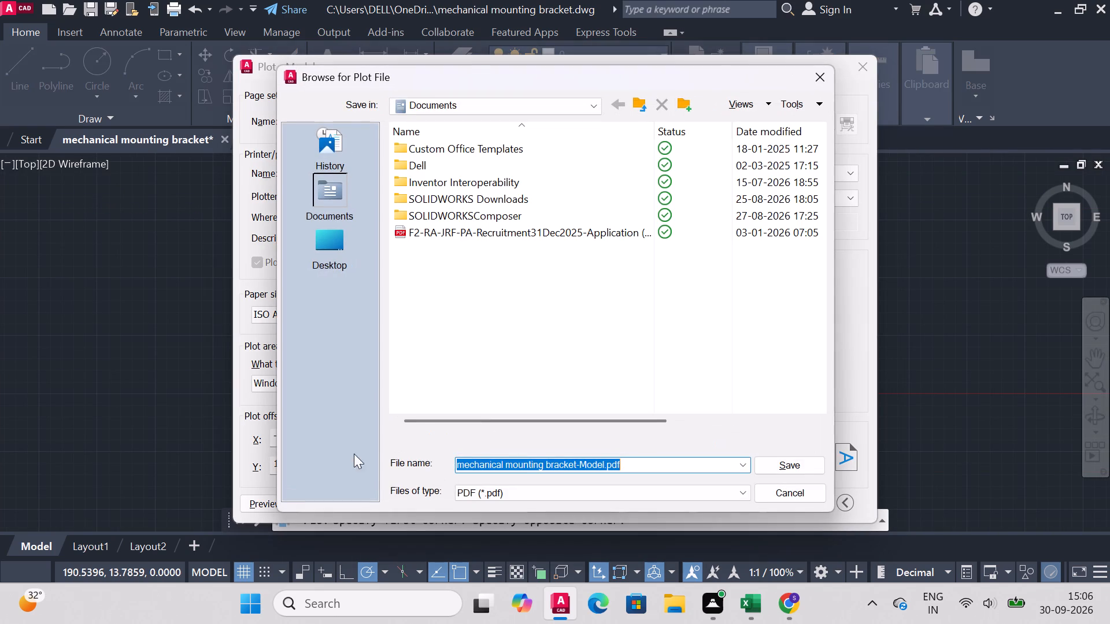
click(327, 250)
click(804, 463)
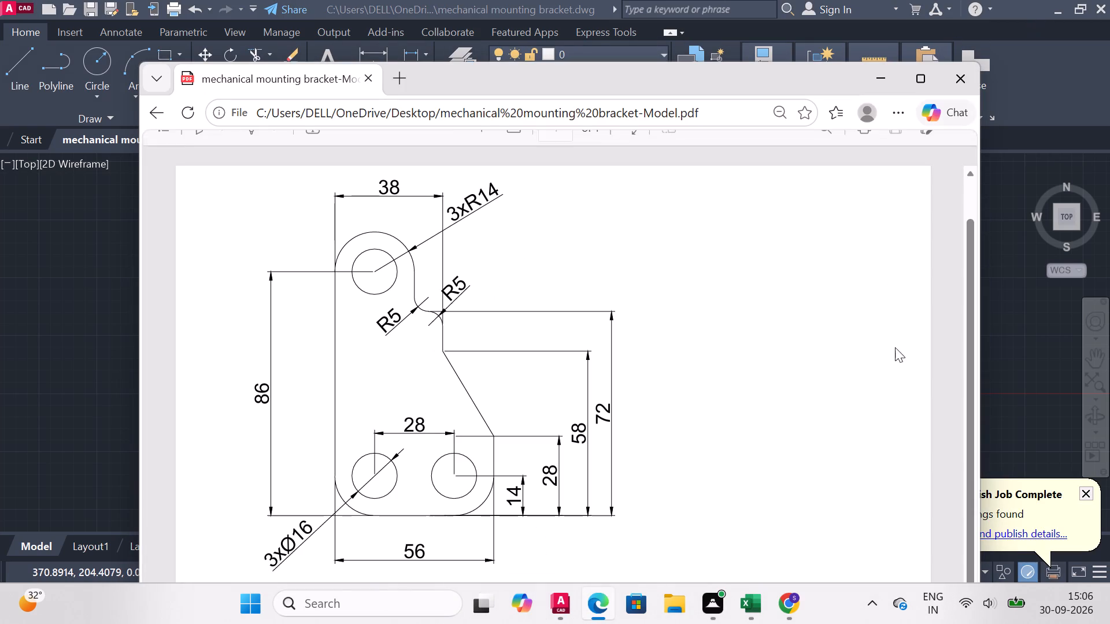
click(957, 77)
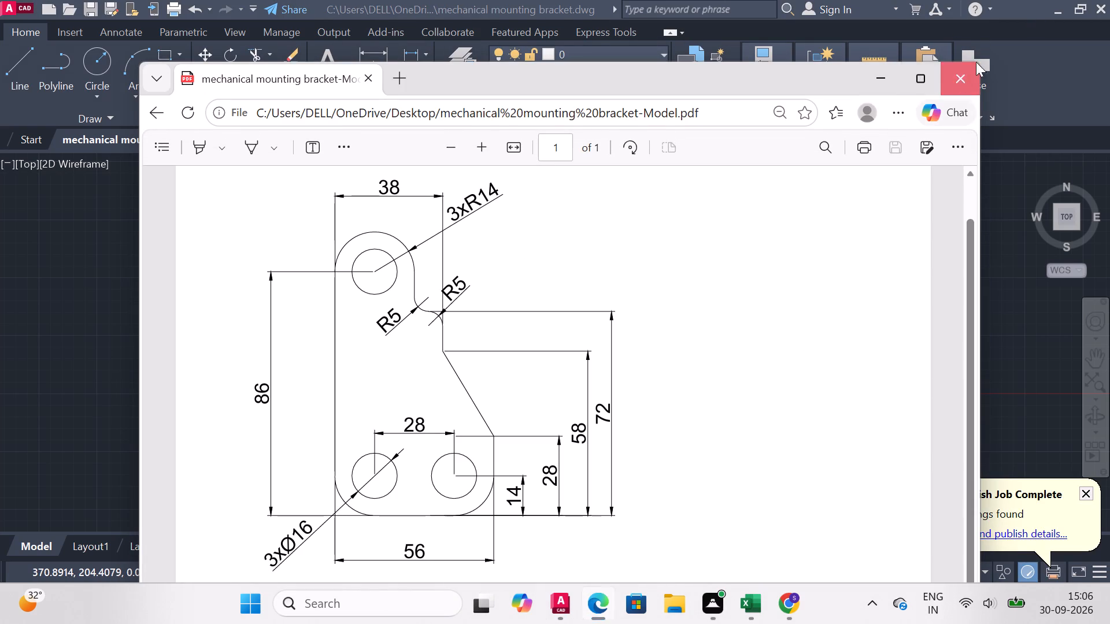
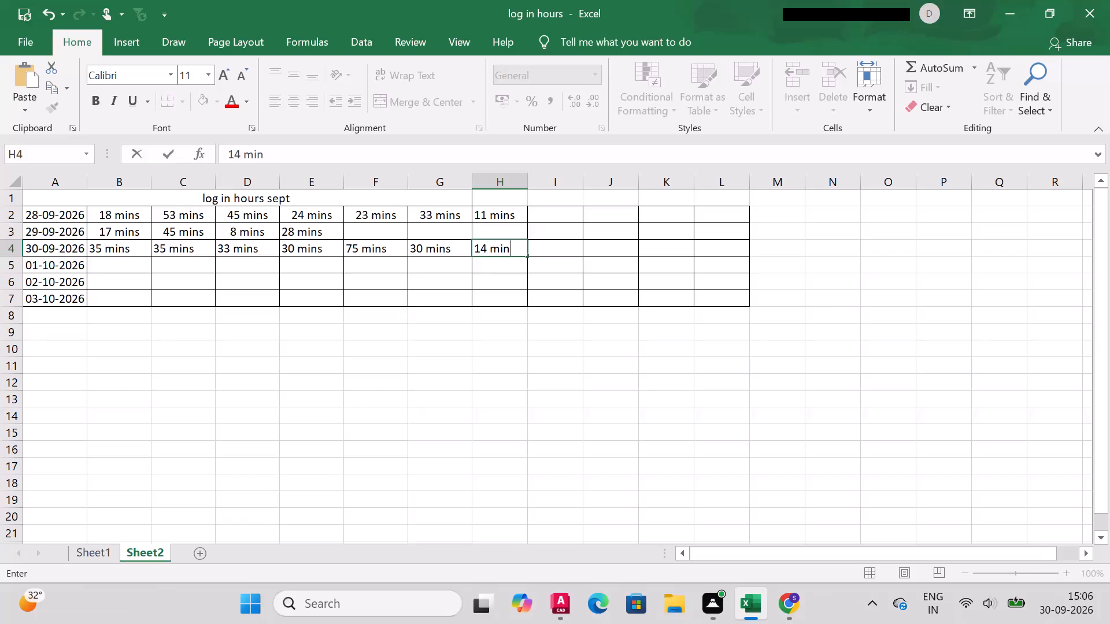
In the Excel log in hours workbook, commit 14 mins as the last entry in the 30-09-2026 row.
click(443, 471)
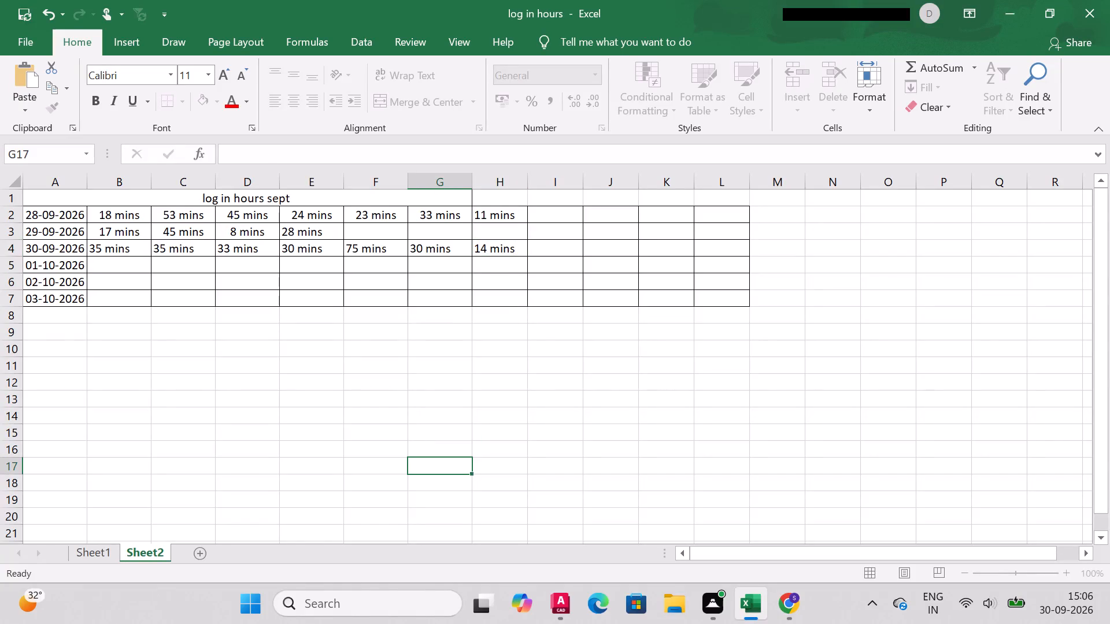